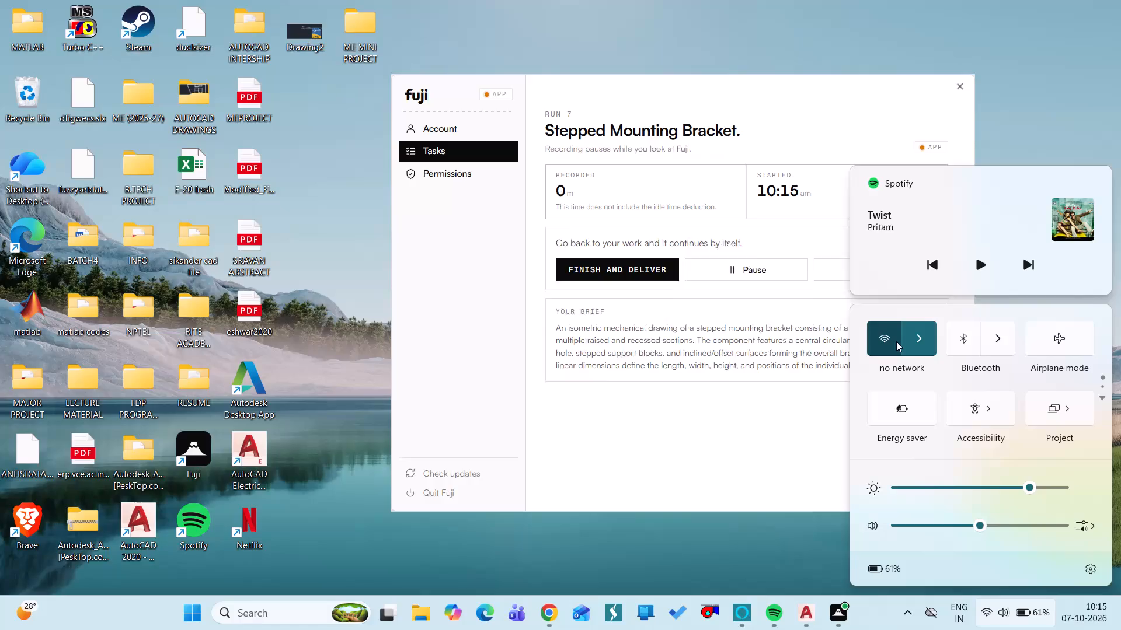
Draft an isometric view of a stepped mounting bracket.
Turn off Wi-Fi and dismiss the quick settings.
click(896, 341)
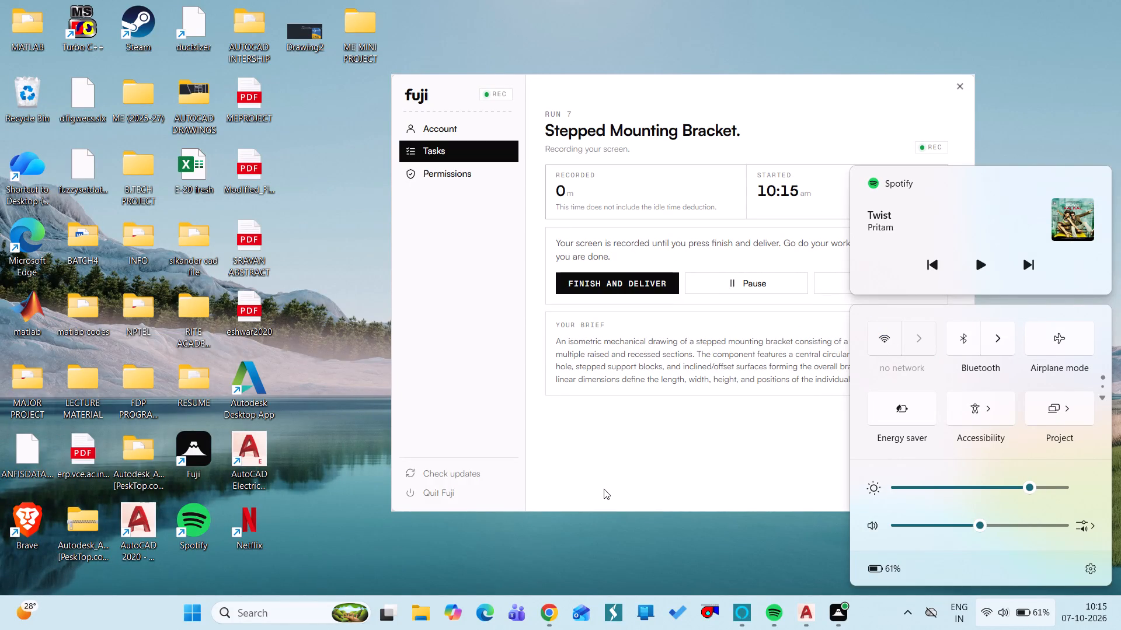
click(537, 522)
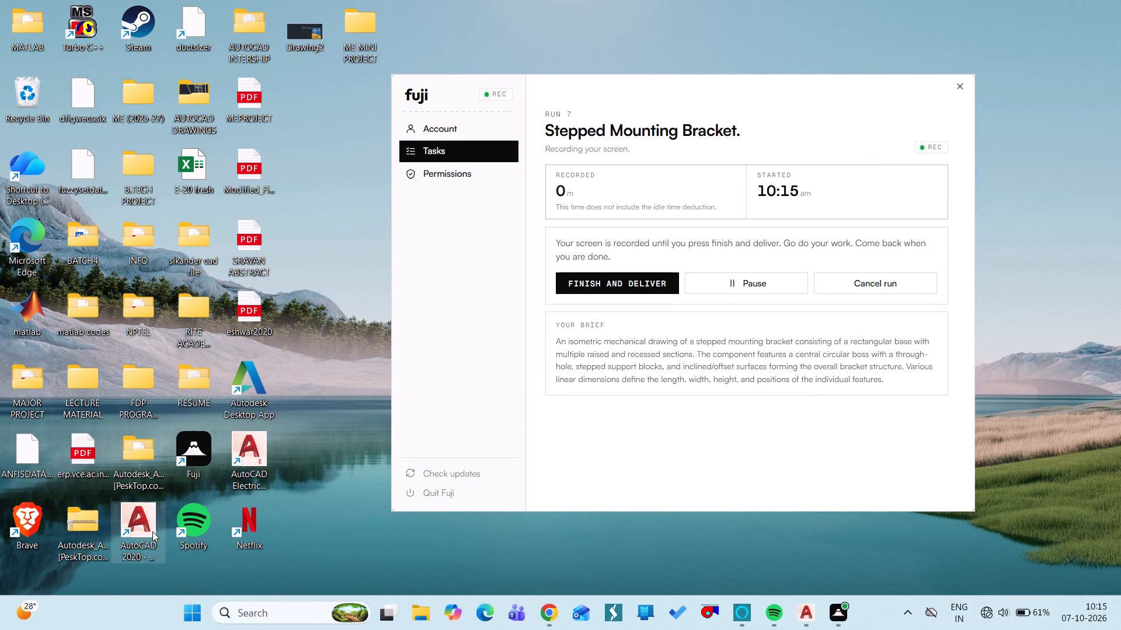
Launch AutoCAD 2020 and start a new blank drawing.
double_click(152, 531)
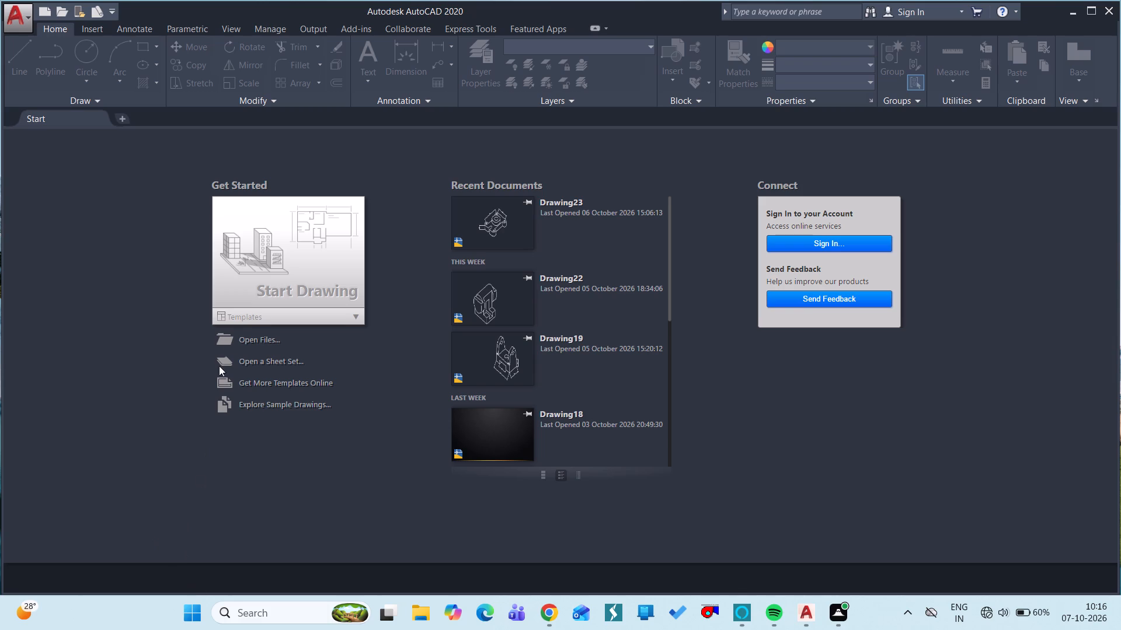
click(308, 263)
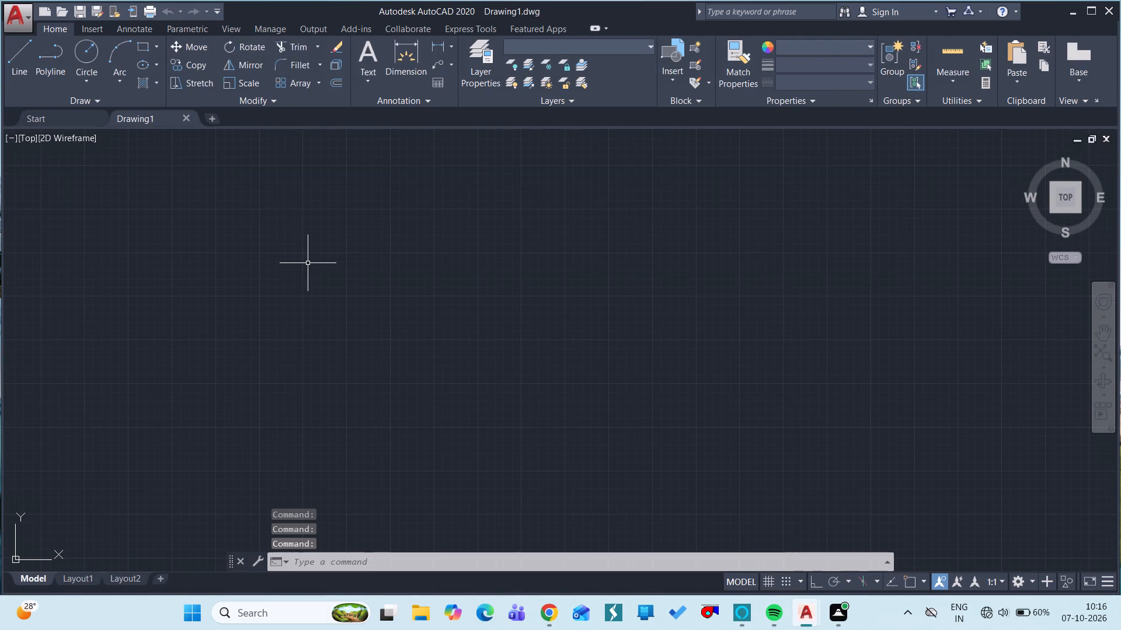
Turn on command logging with the LOGFILEON command.
click(455, 567)
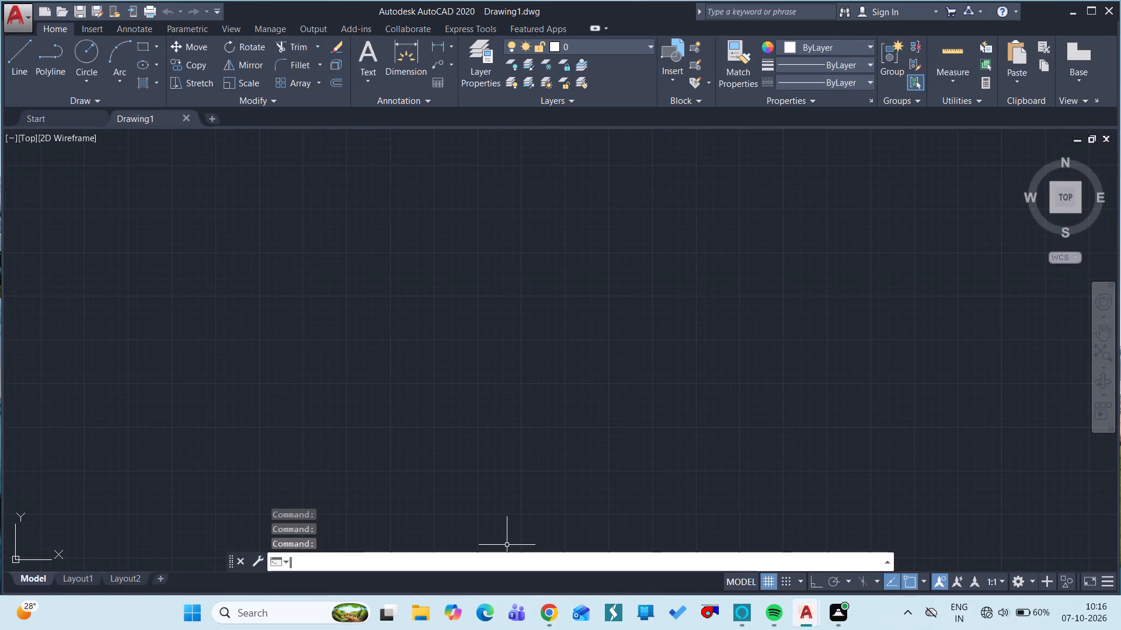
text(LOB)
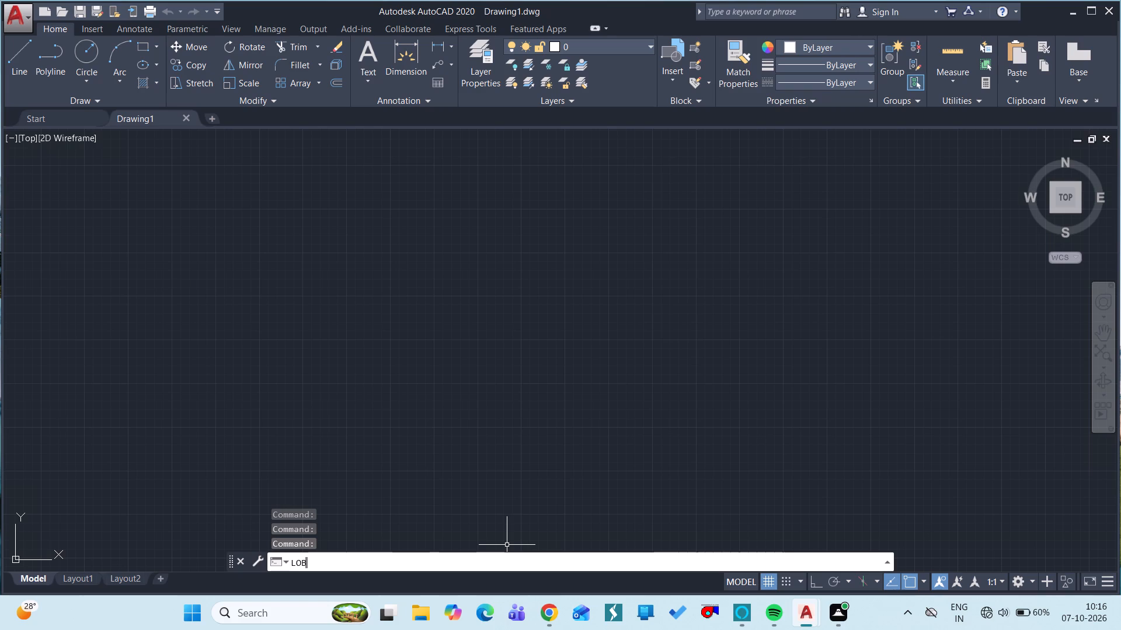
key(BackSpace)
key(g)
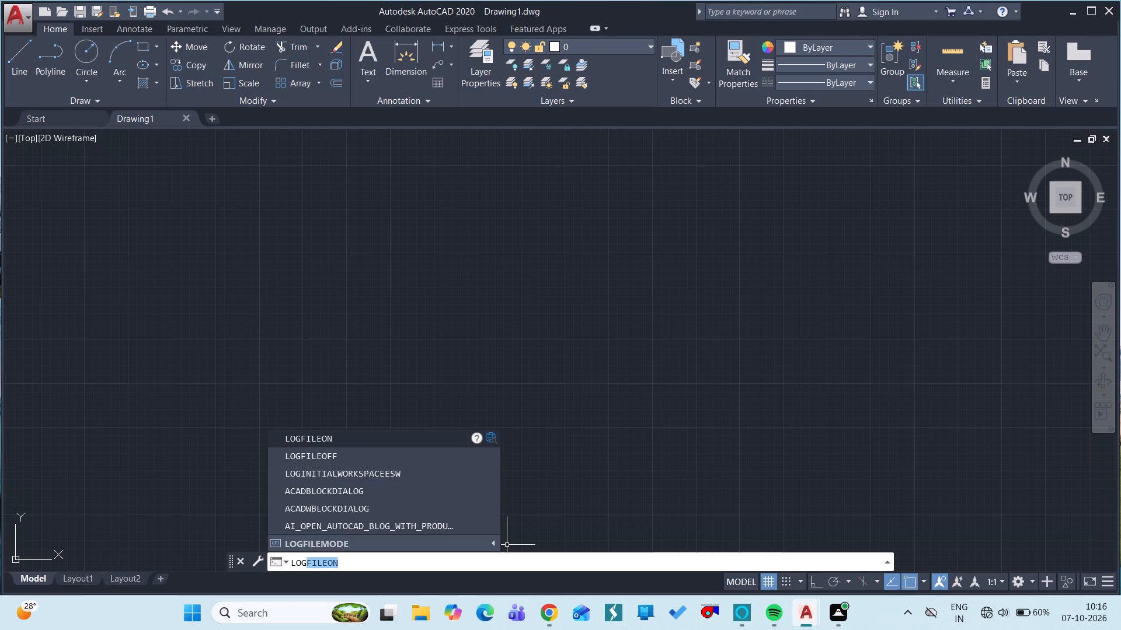
click(337, 436)
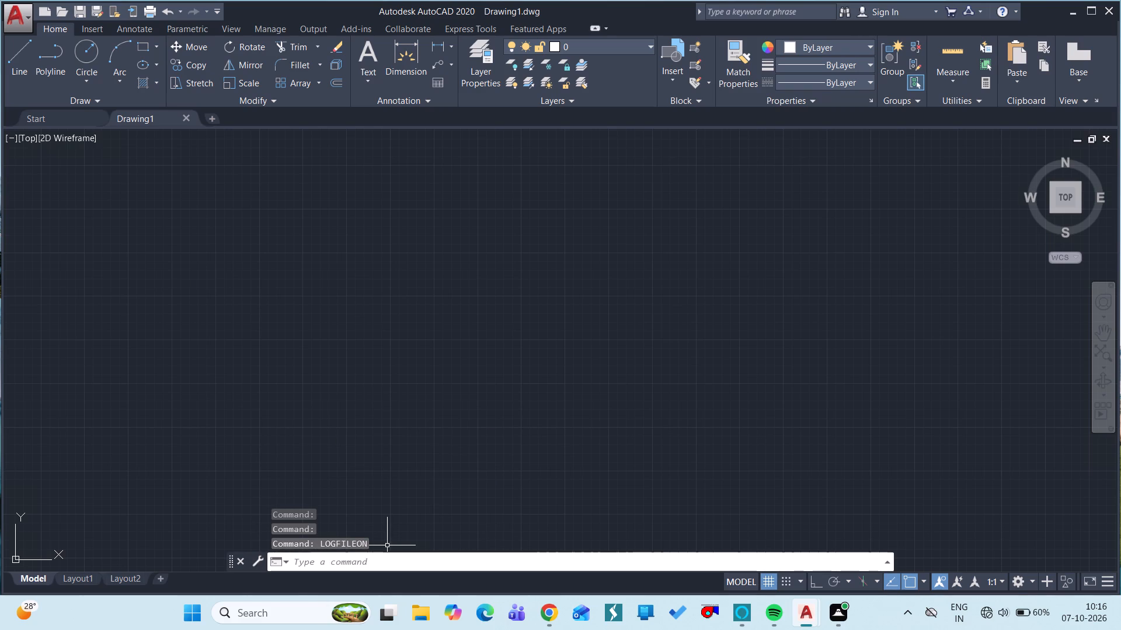
Set the model space limits from 0,0 to 100,100.
text(LIMI)
key(space)
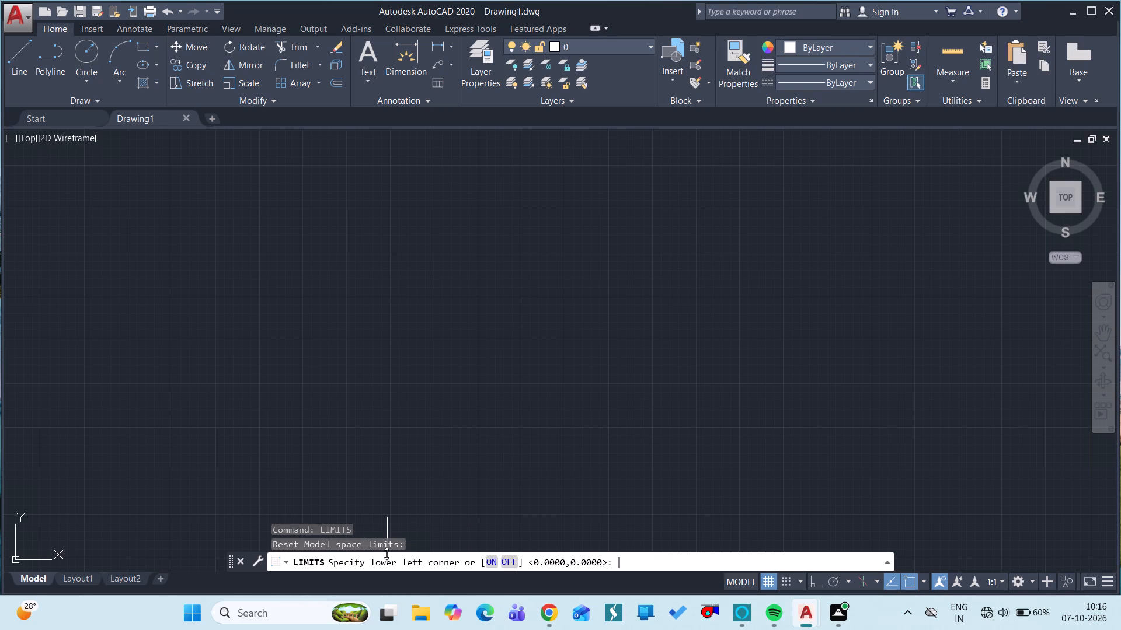
text(0,)
text(0)
key(space)
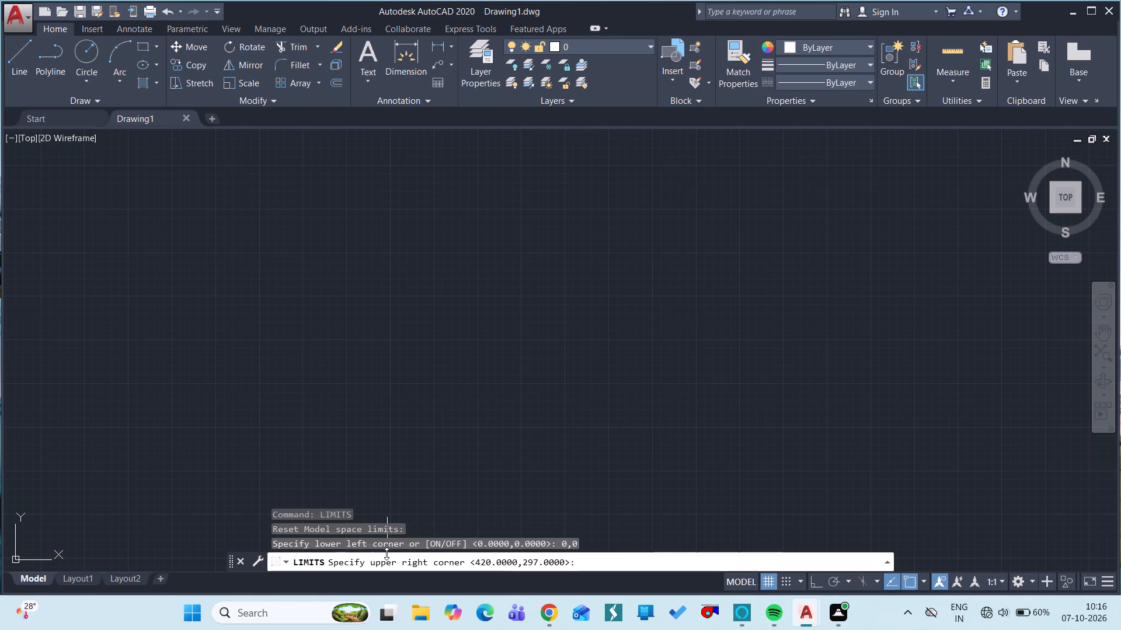
text(100,100)
key(space)
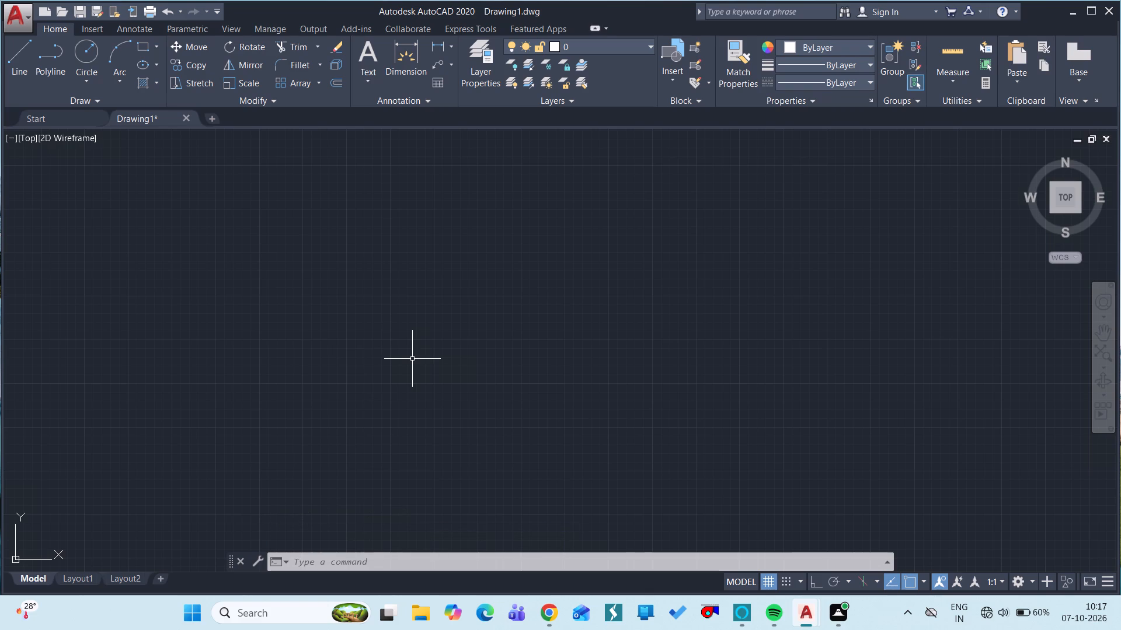
Enable isometric drafting on the left isoplane and switch on Ortho mode.
click(861, 579)
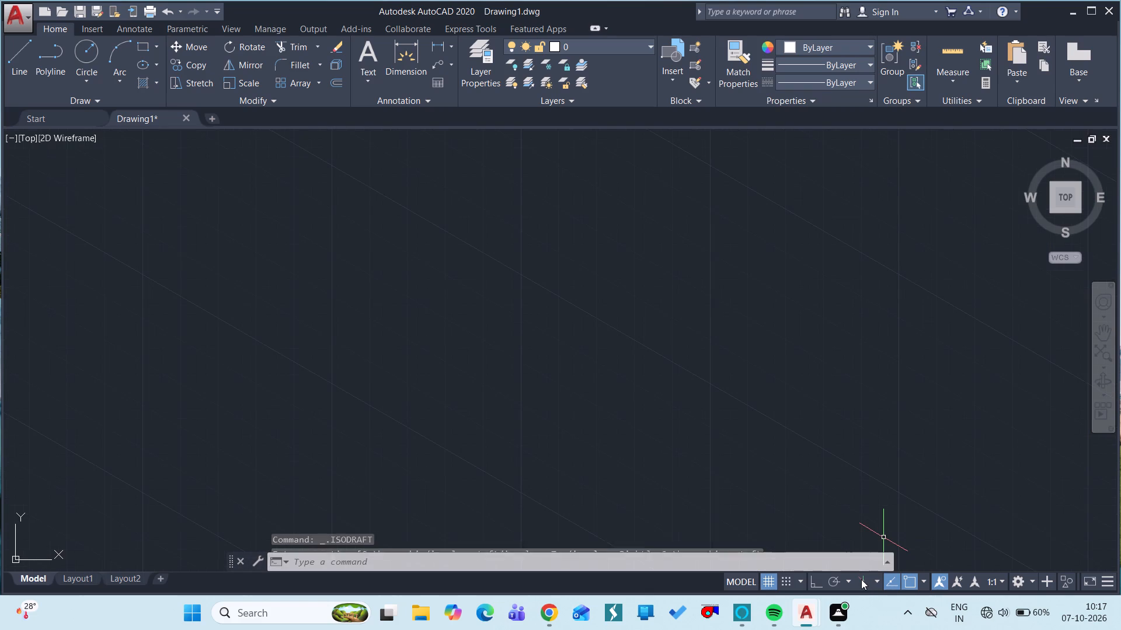
click(816, 582)
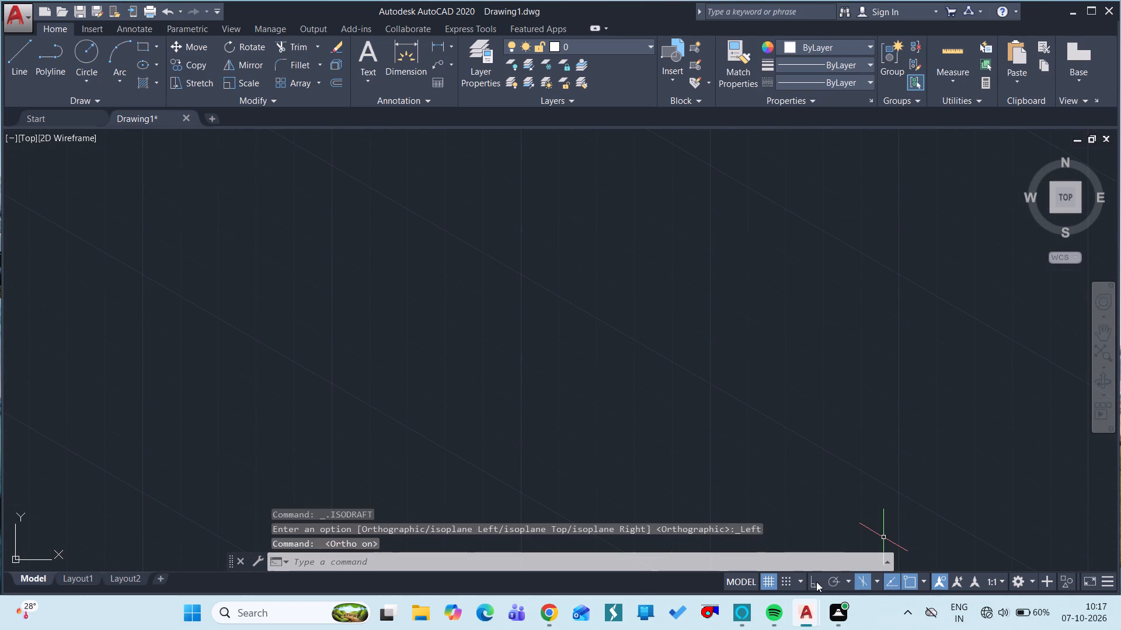
click(876, 583)
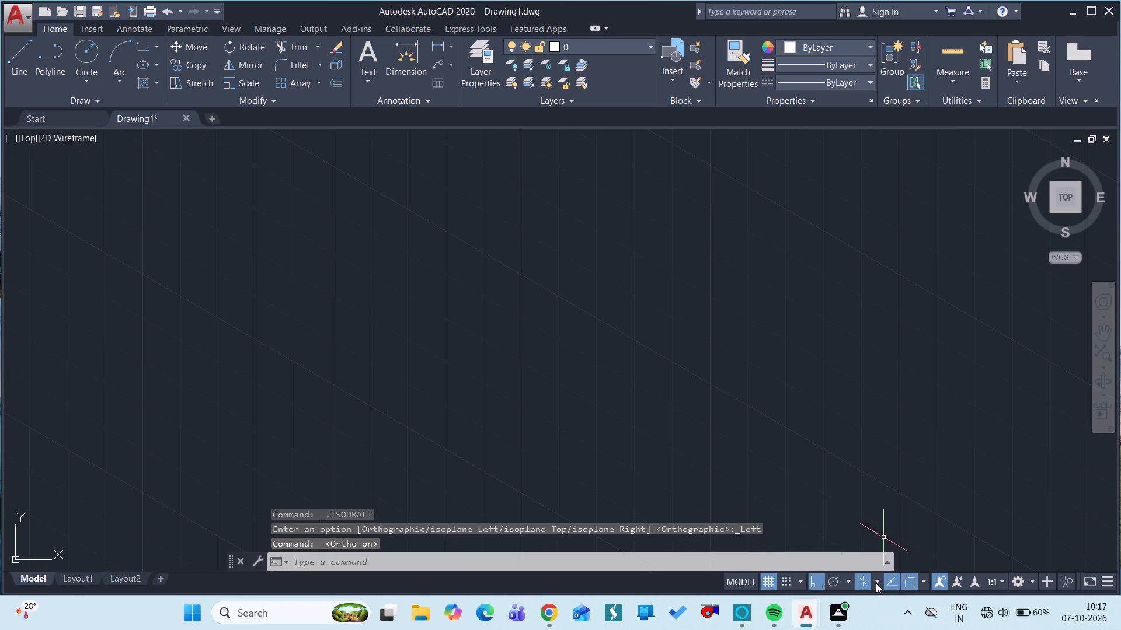
click(875, 579)
Draw a 60-unit line at 330° and continue it with a 90-unit line at 30° on the right isoplane.
text(L)
key(space)
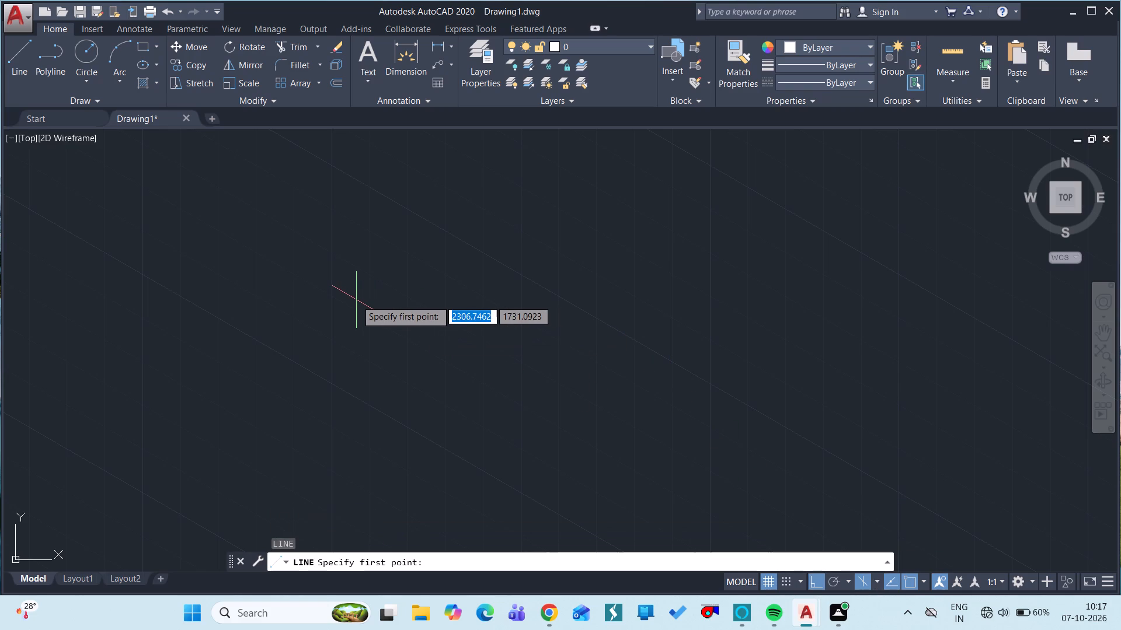
click(341, 297)
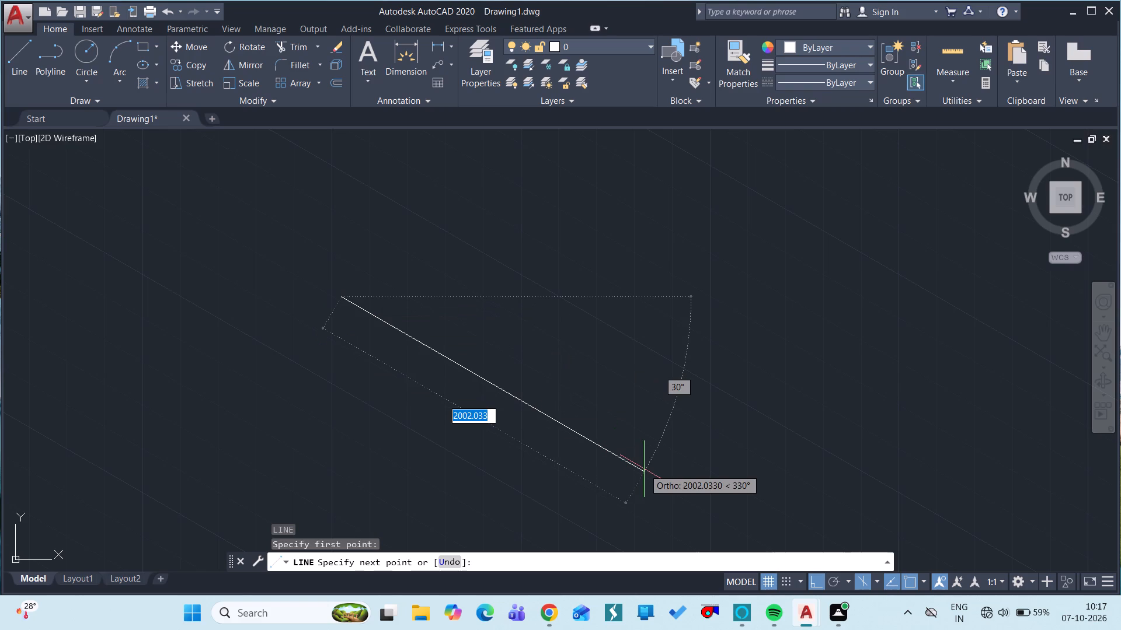
text(60)
key(space)
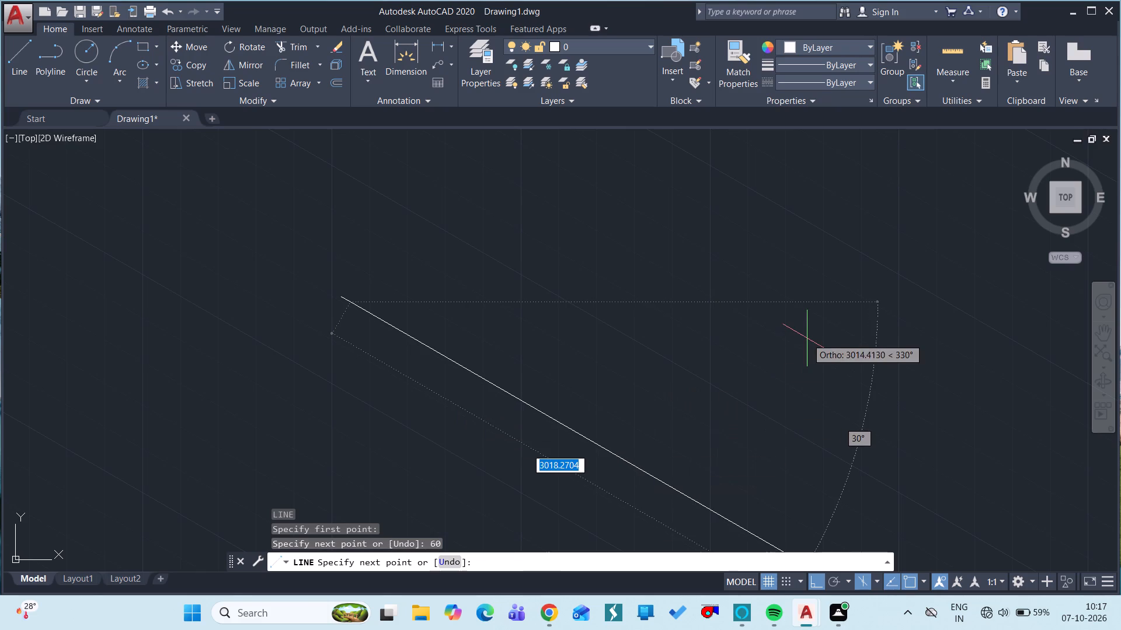
click(875, 577)
click(875, 554)
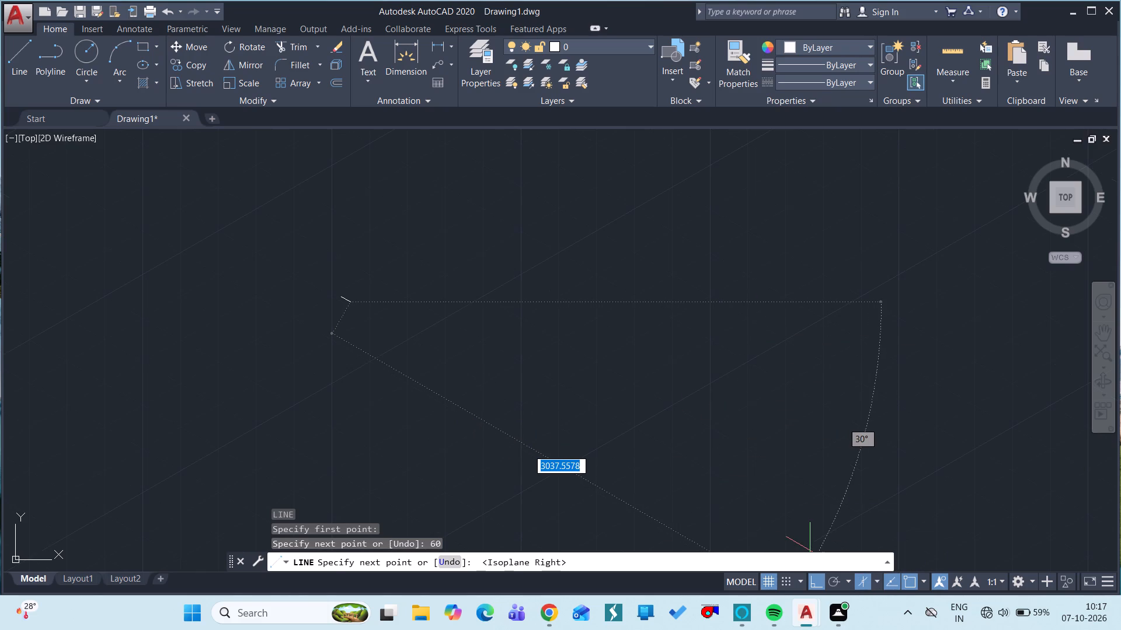
ctrl+scroll(308, 278, up, 3)
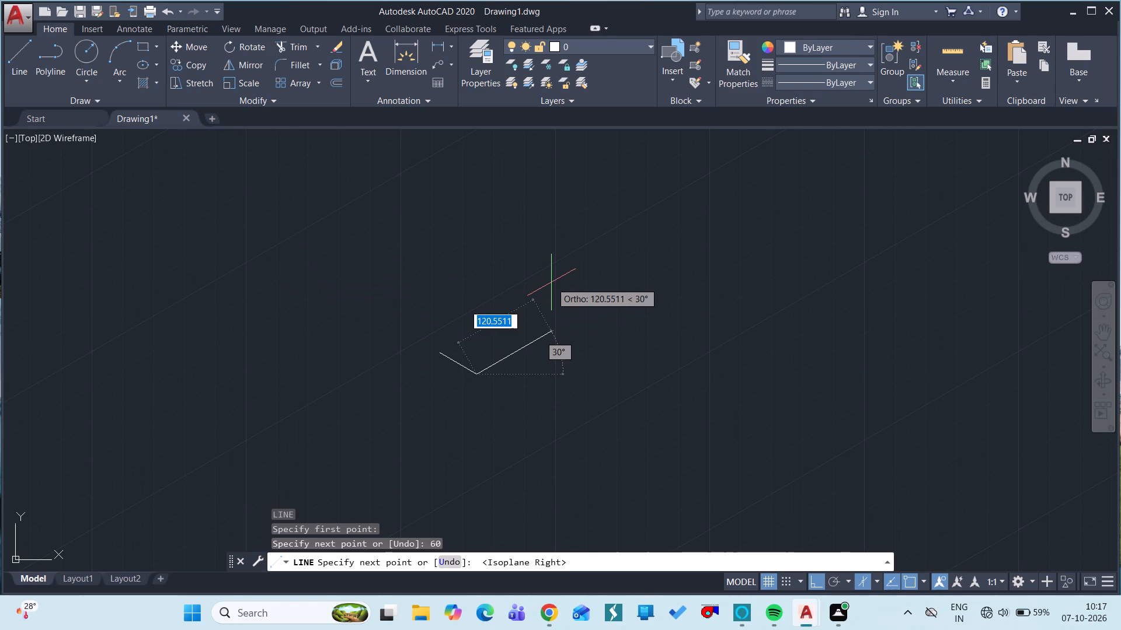
text(90)
key(space)
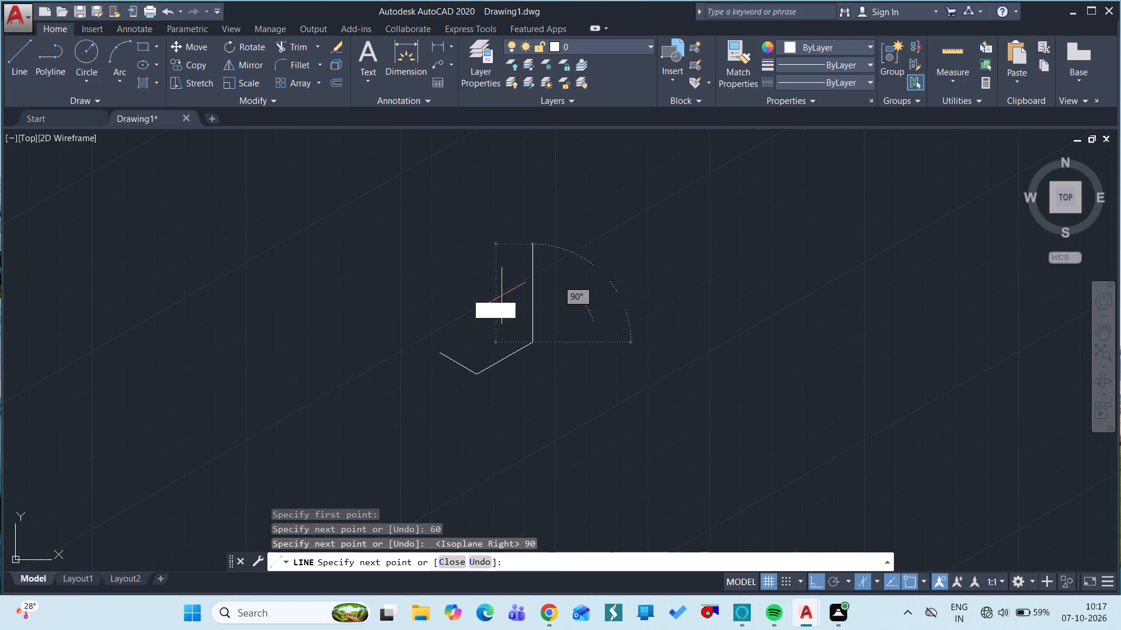
key(Escape)
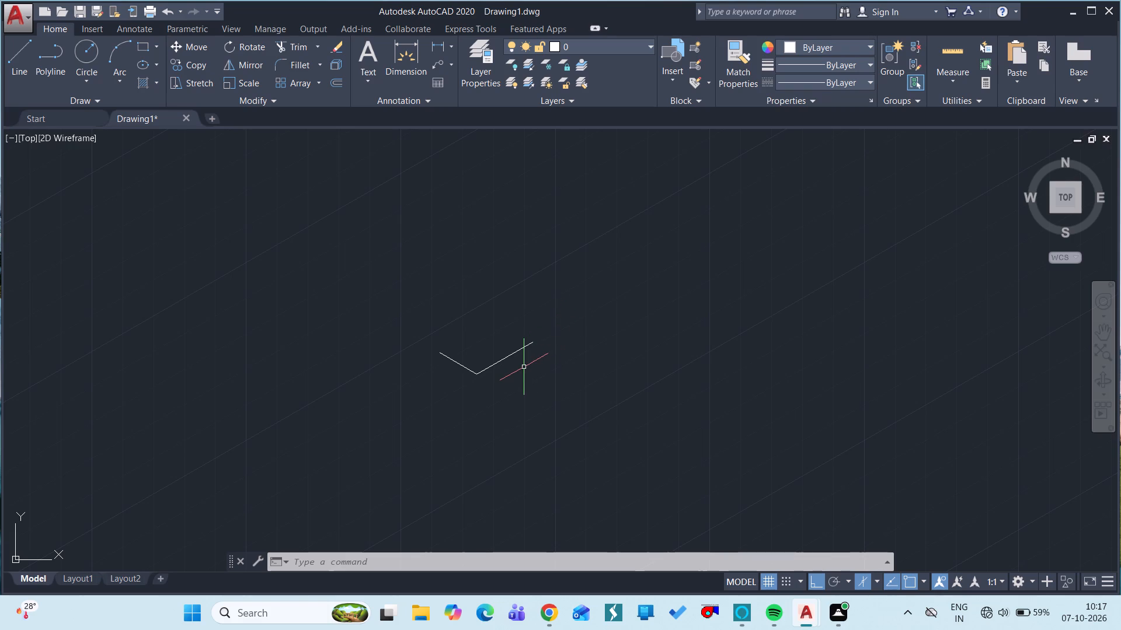
Draw a 20-unit vertical line upward from the midpoint of the 90-unit line, using the left isoplane.
text(L)
key(space)
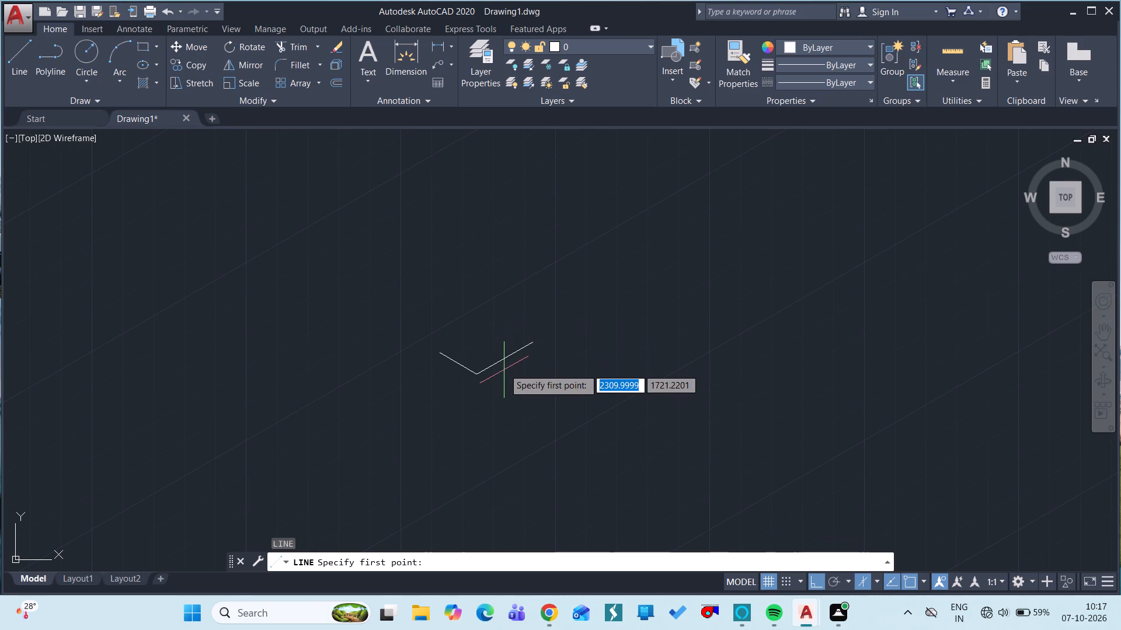
drag(505, 356, 429, 295)
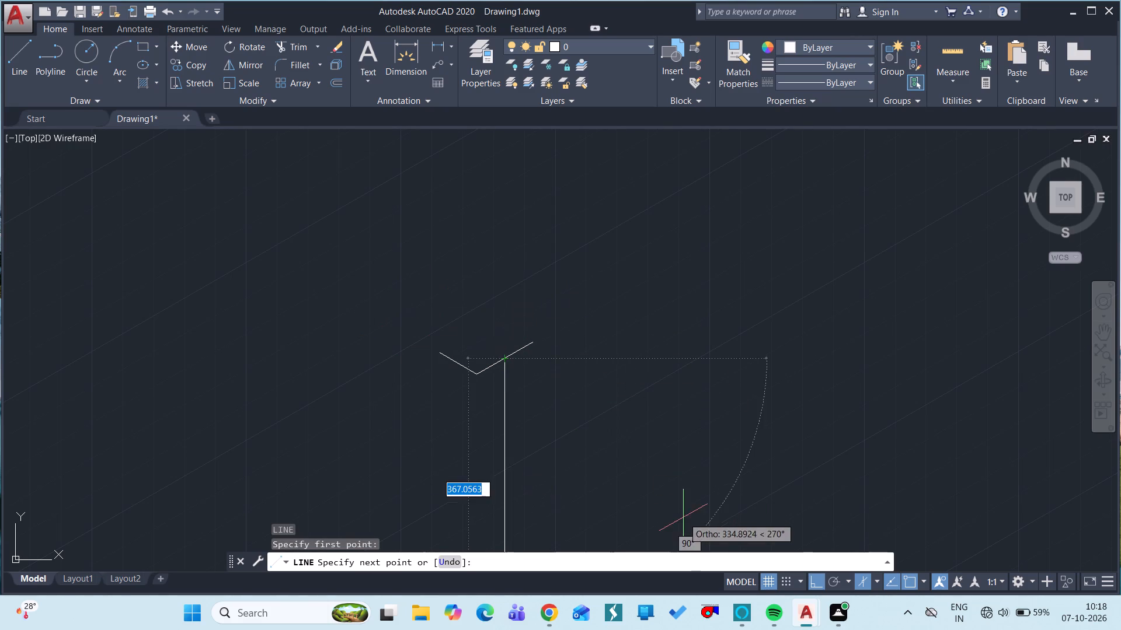
click(876, 581)
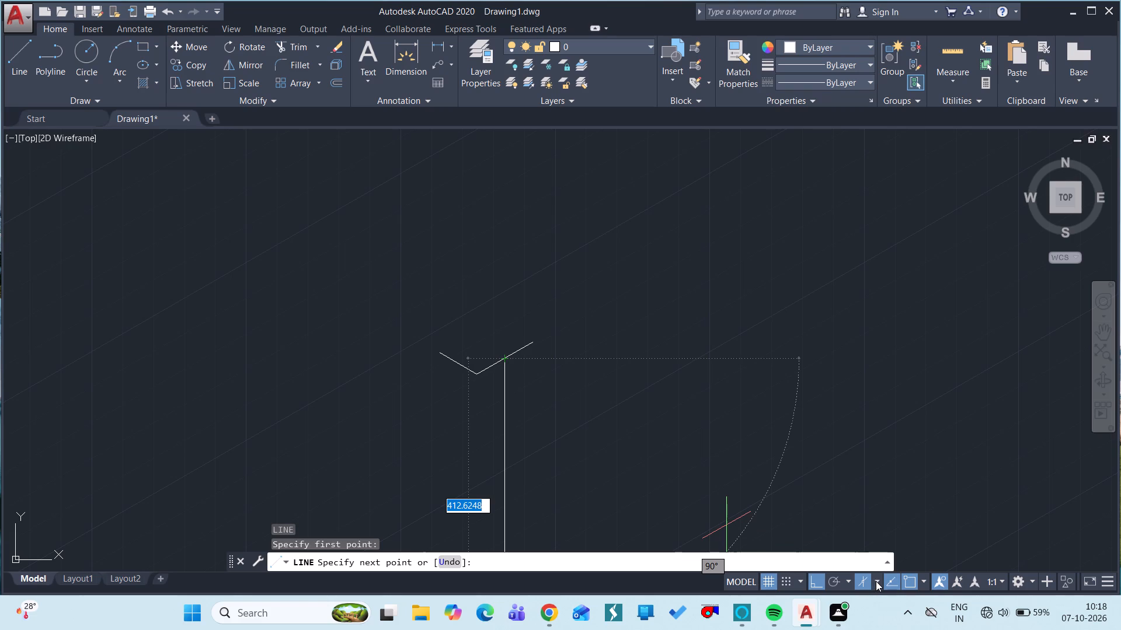
click(888, 522)
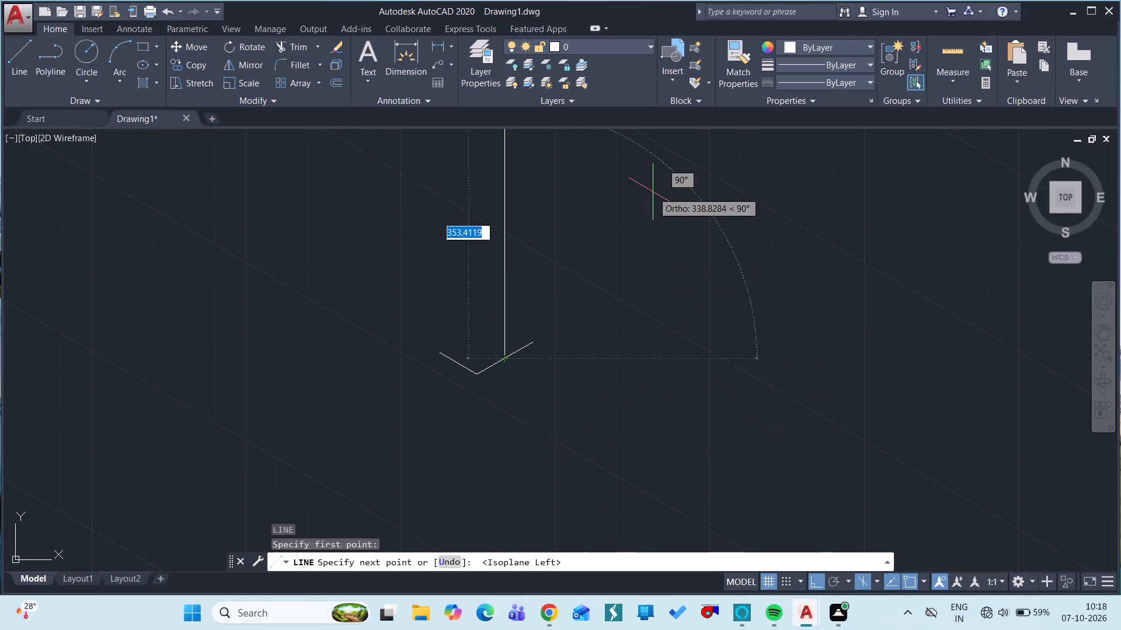
text(20)
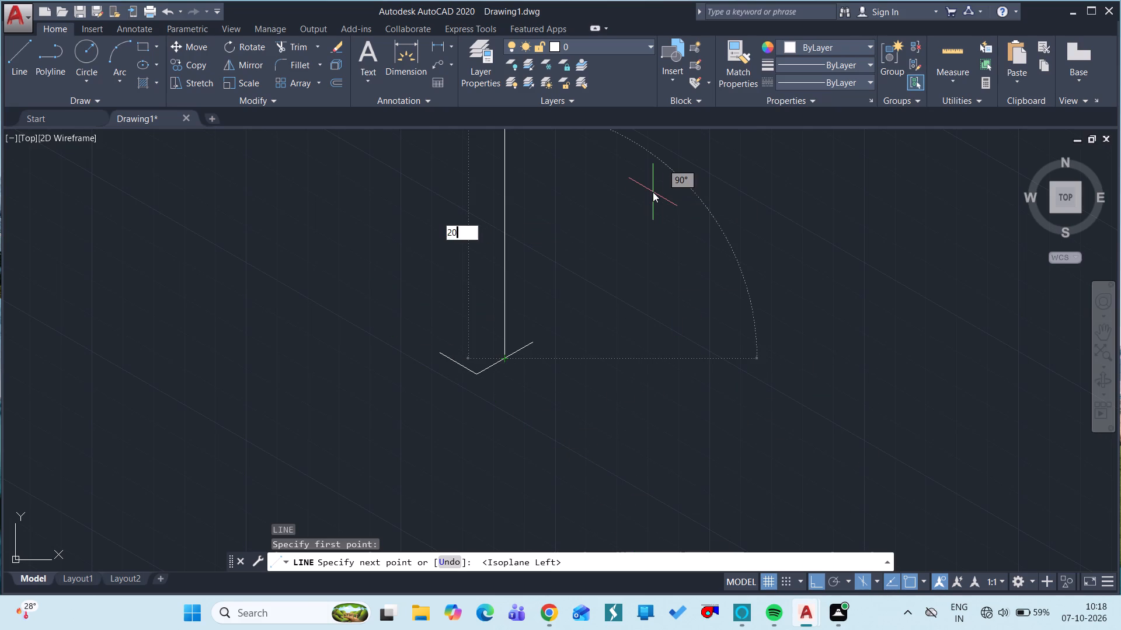
key(space)
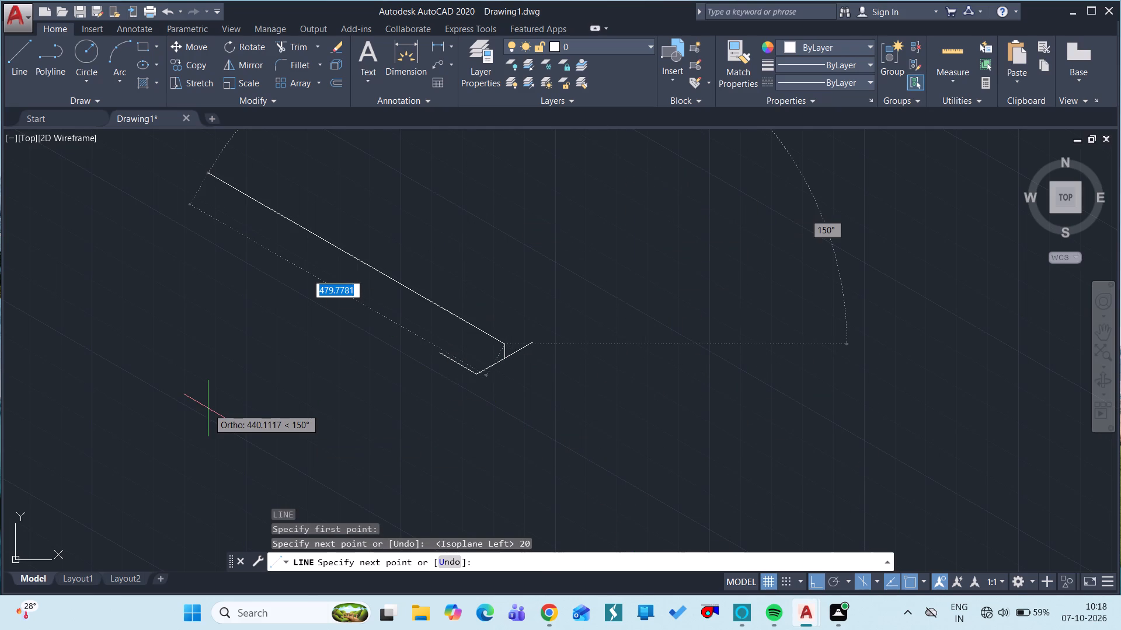
key(Escape)
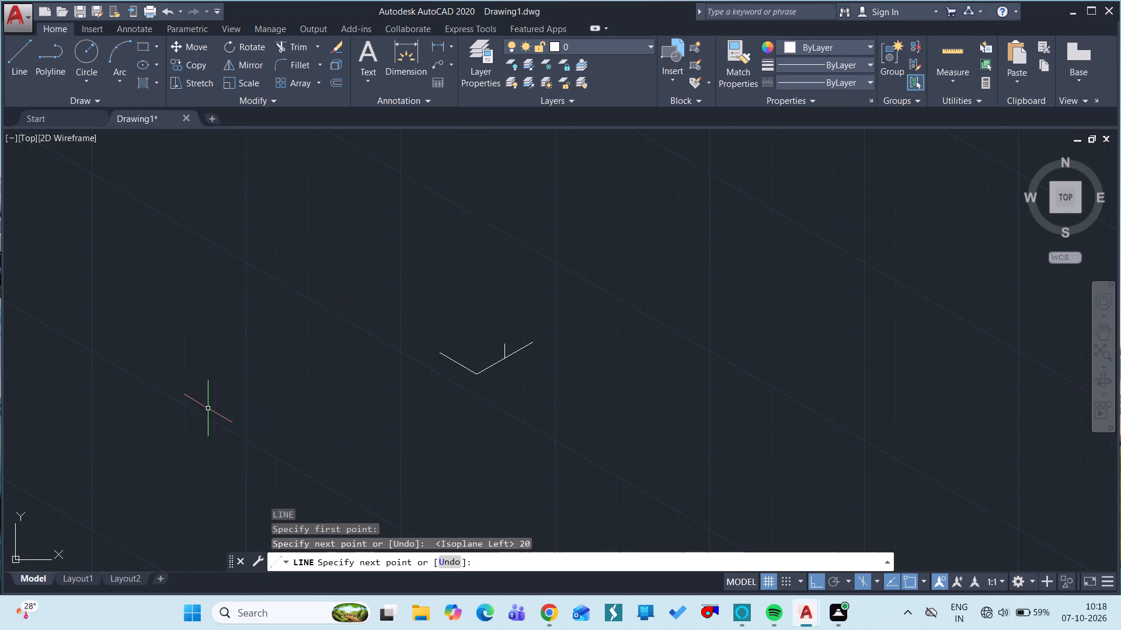
Draw a 38-unit line at 30° from the top of the 20-unit vertical line, using the right isoplane.
key(l)
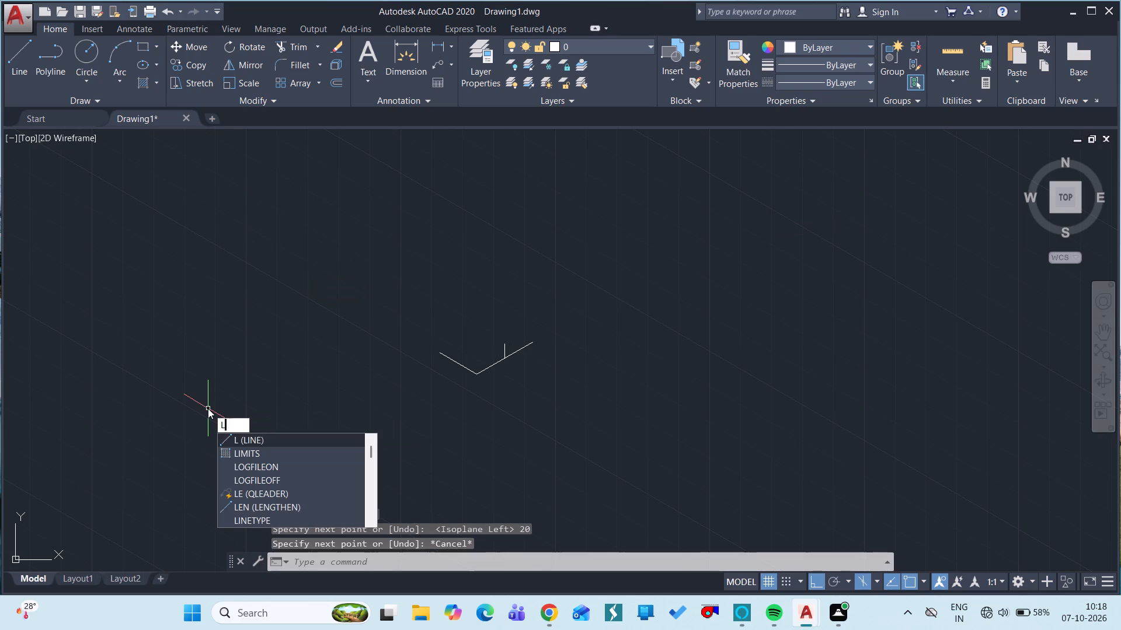
key(space)
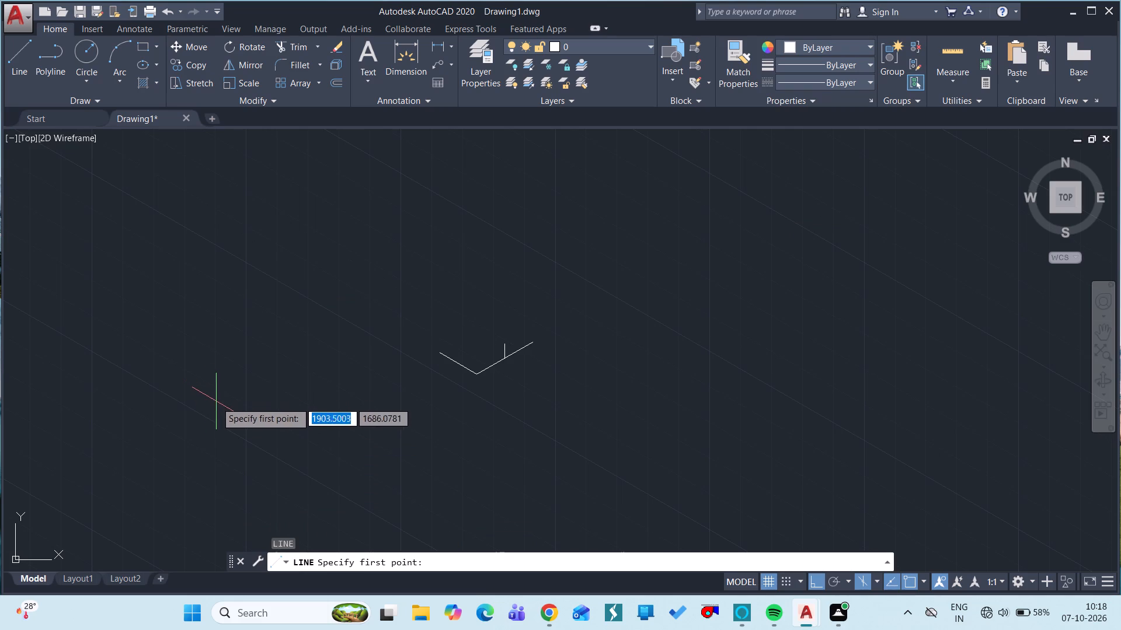
click(506, 344)
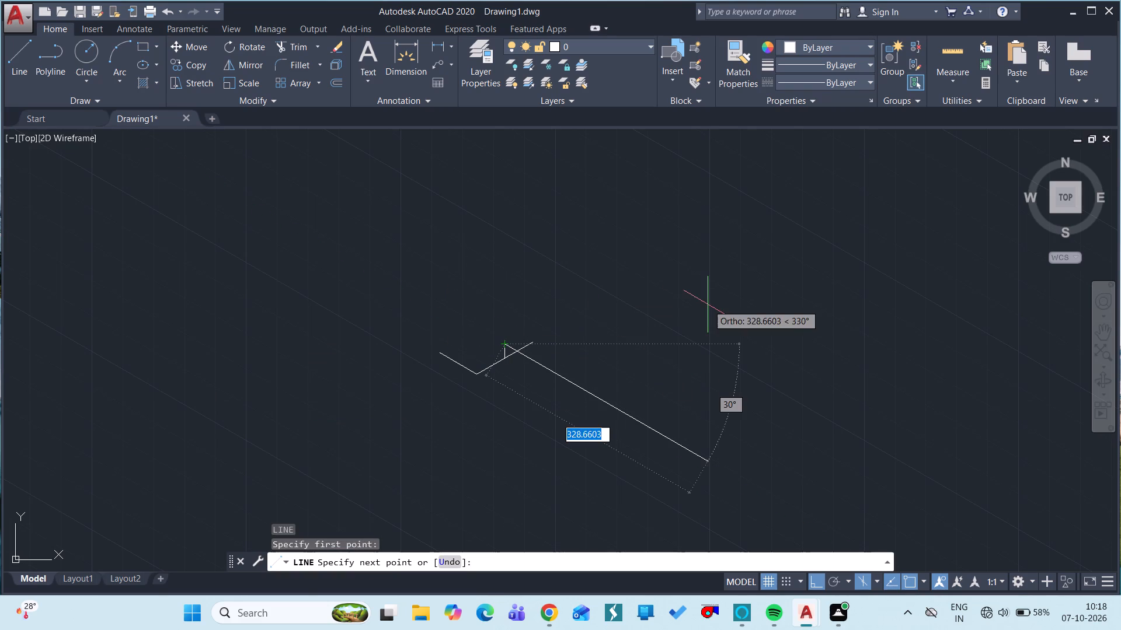
click(875, 579)
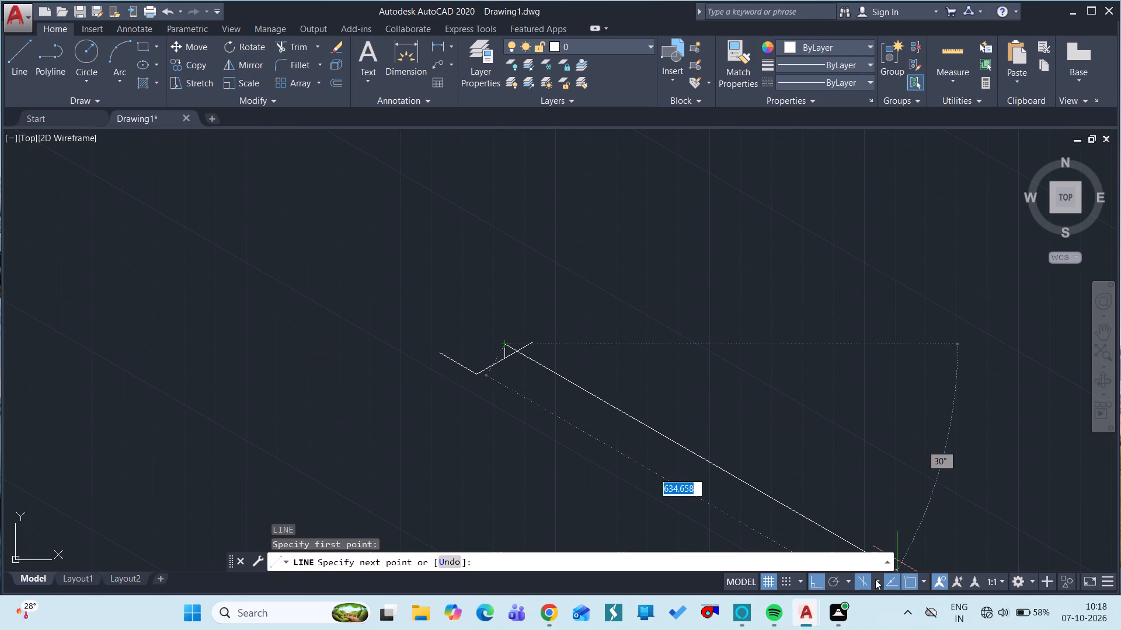
click(881, 557)
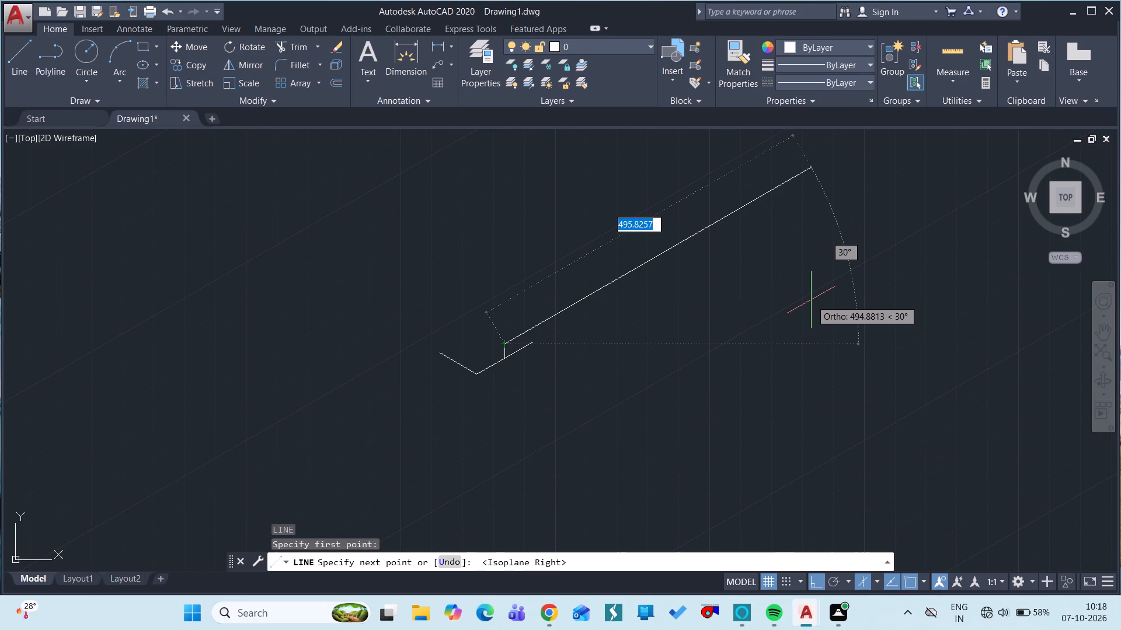
text(38)
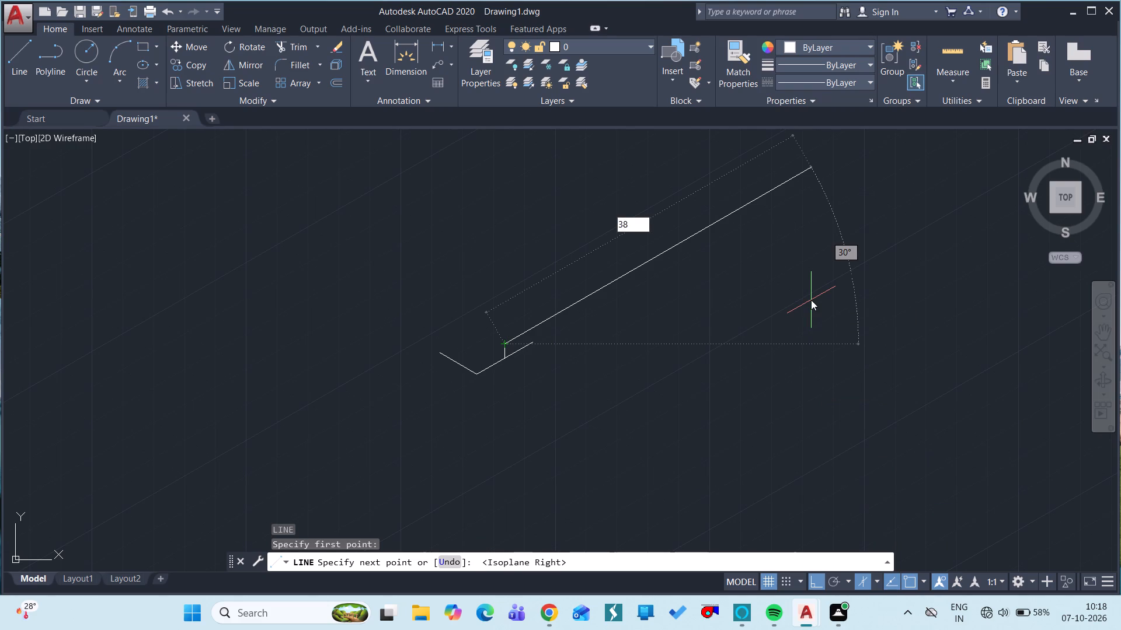
key(space)
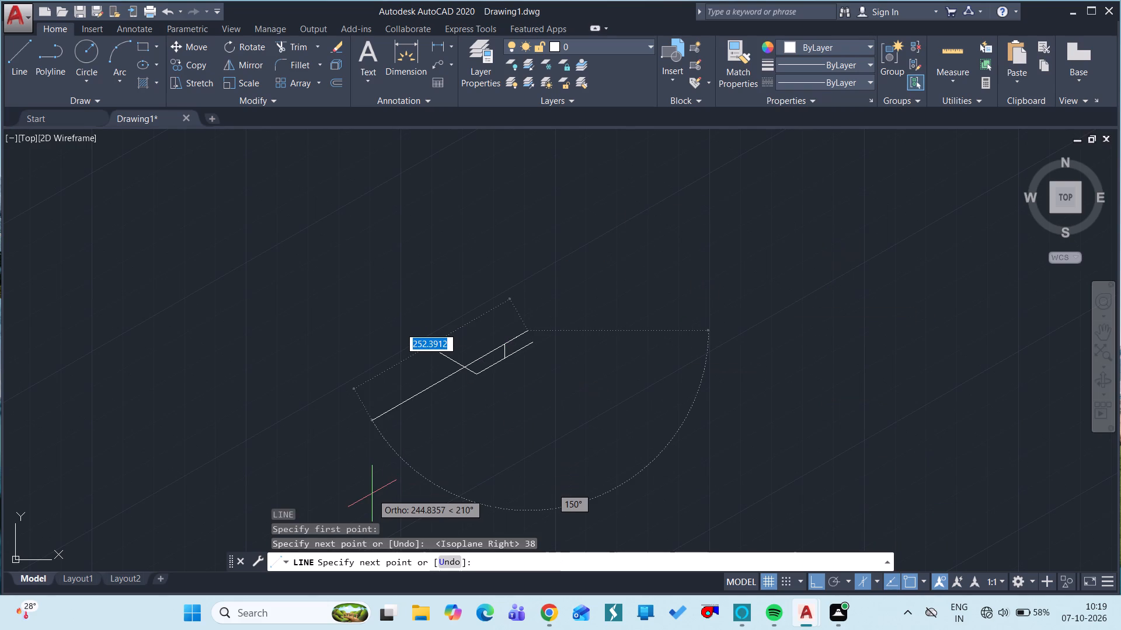
key(Escape)
Draw a 38-unit line at 210° from the top of the same vertical line, opposite the first 38-unit line.
text(L)
key(space)
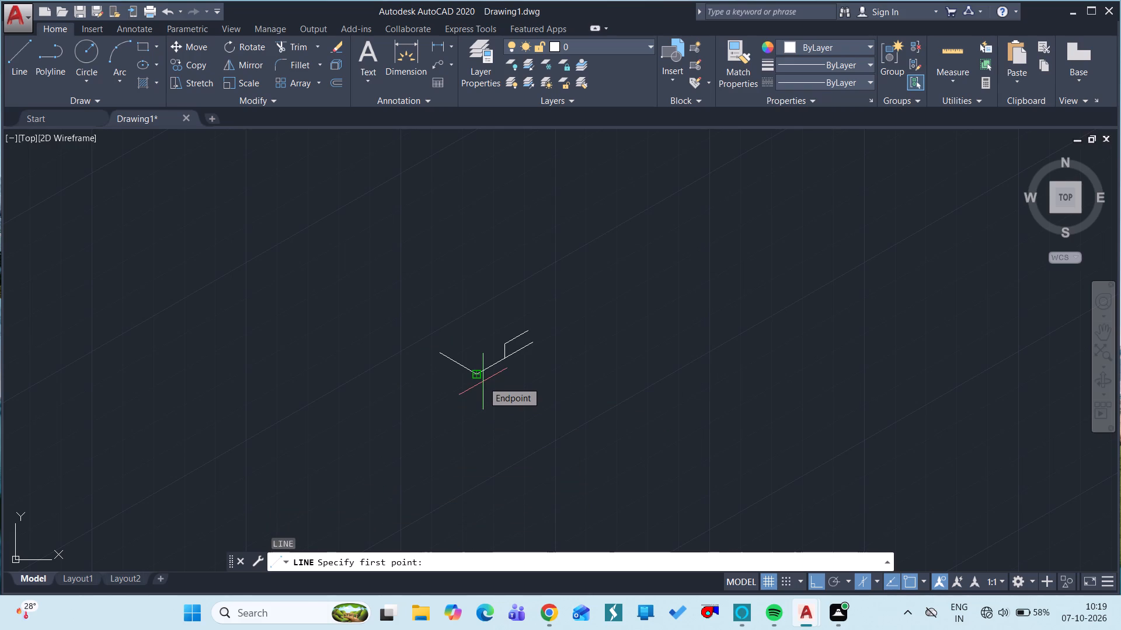
click(504, 346)
text(38)
key(space)
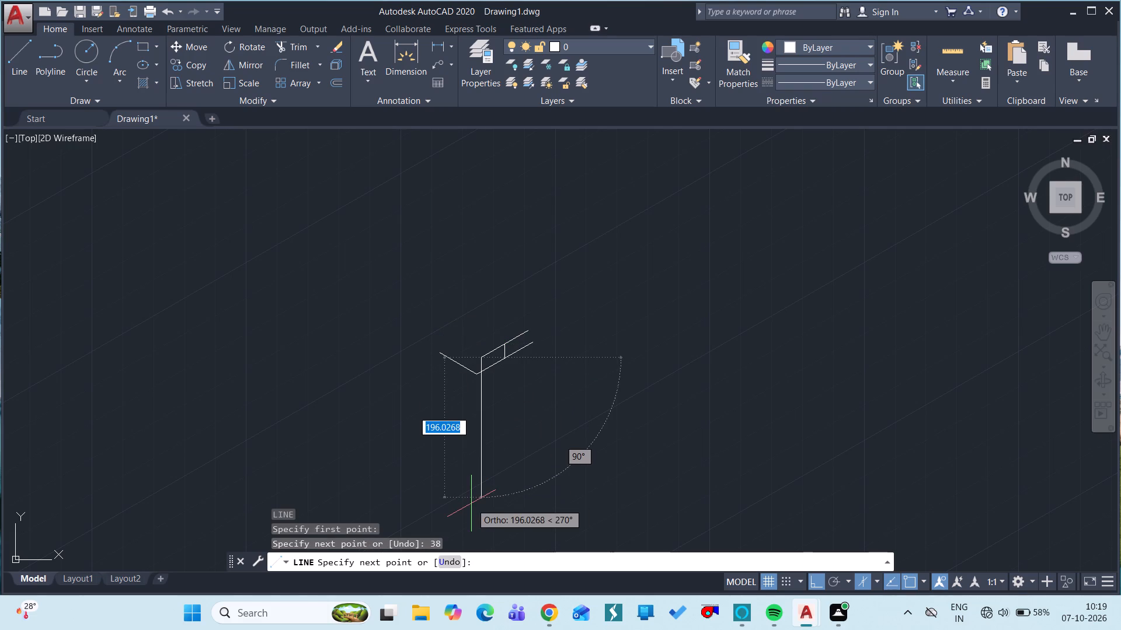
key(Escape)
With Ortho off, join both outer ends of the 38-unit lines to the corresponding ends of the 90-unit base line with sloped lines.
text(L)
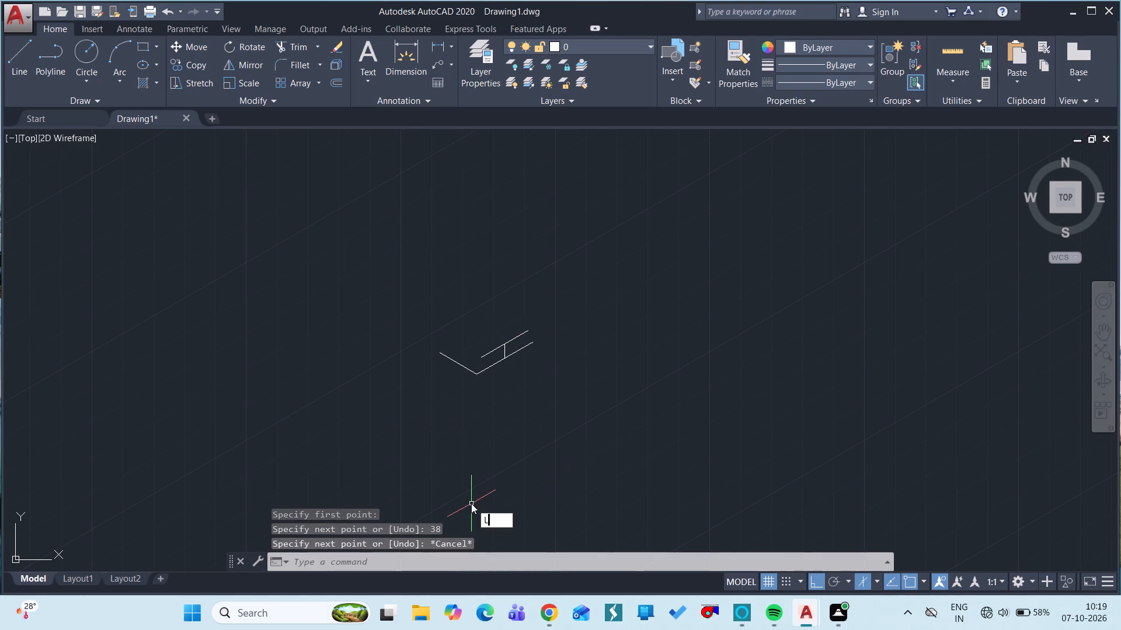
key(space)
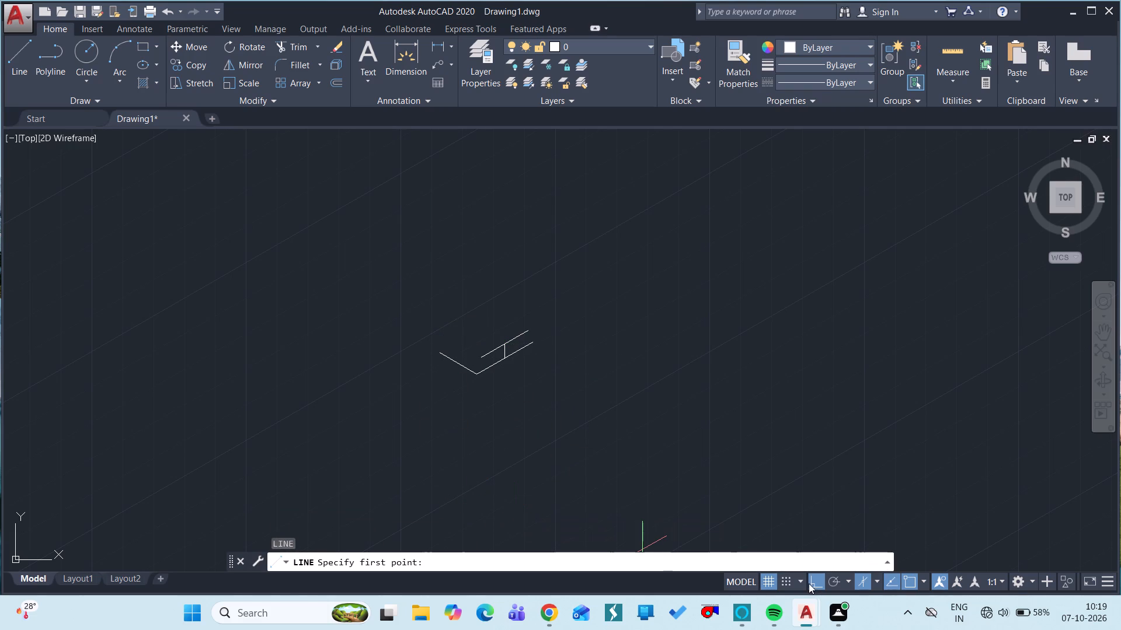
click(811, 578)
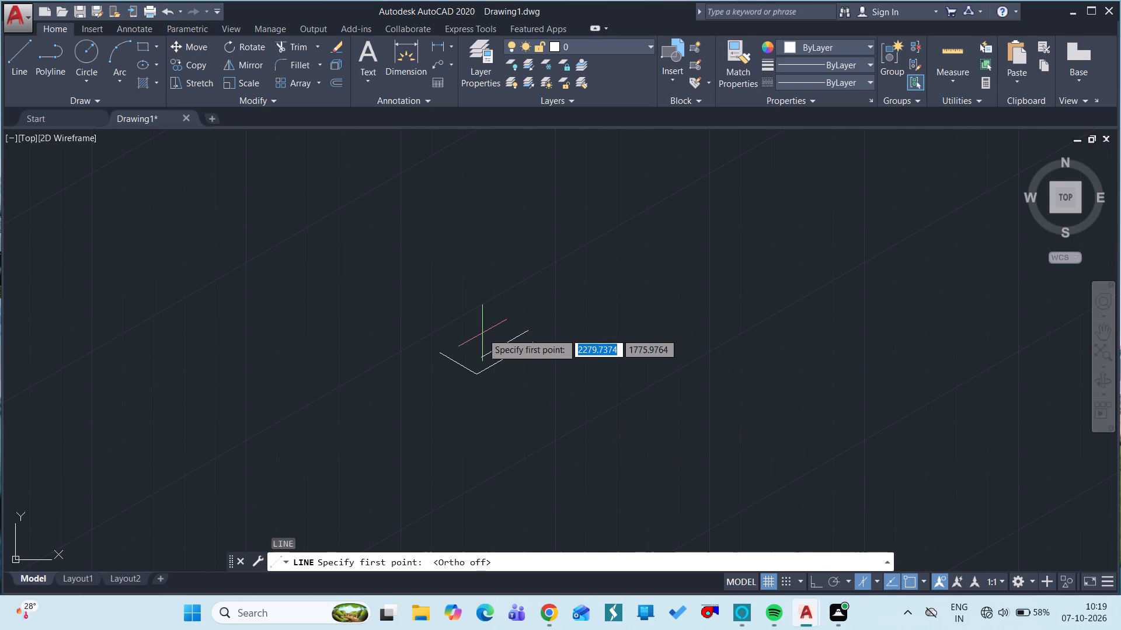
ctrl+scroll(482, 333, up, 2)
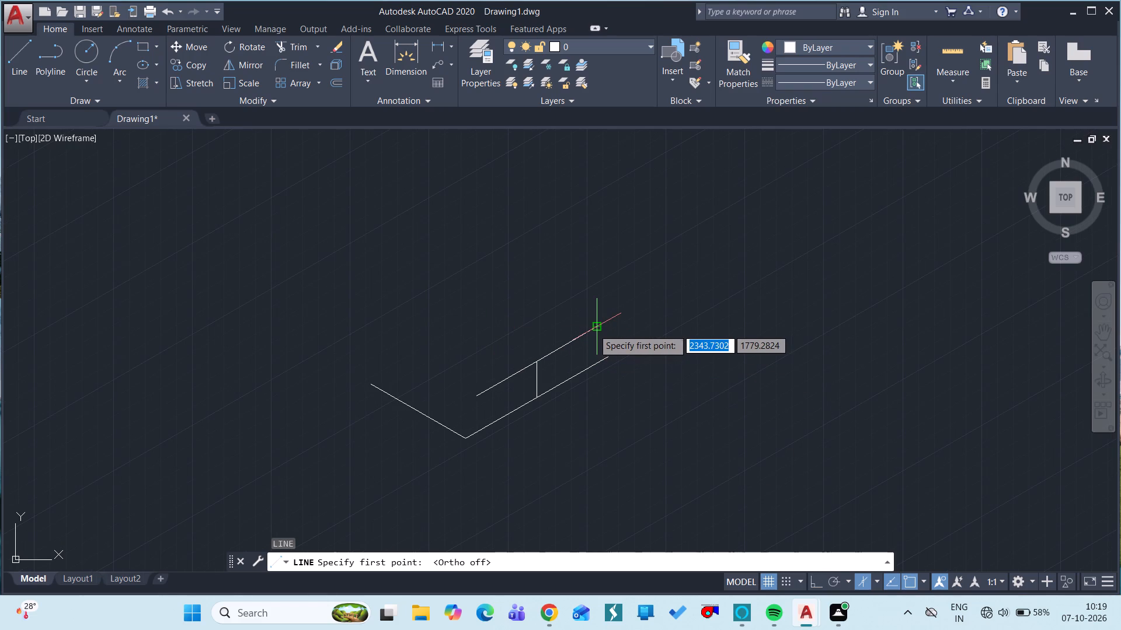
click(593, 329)
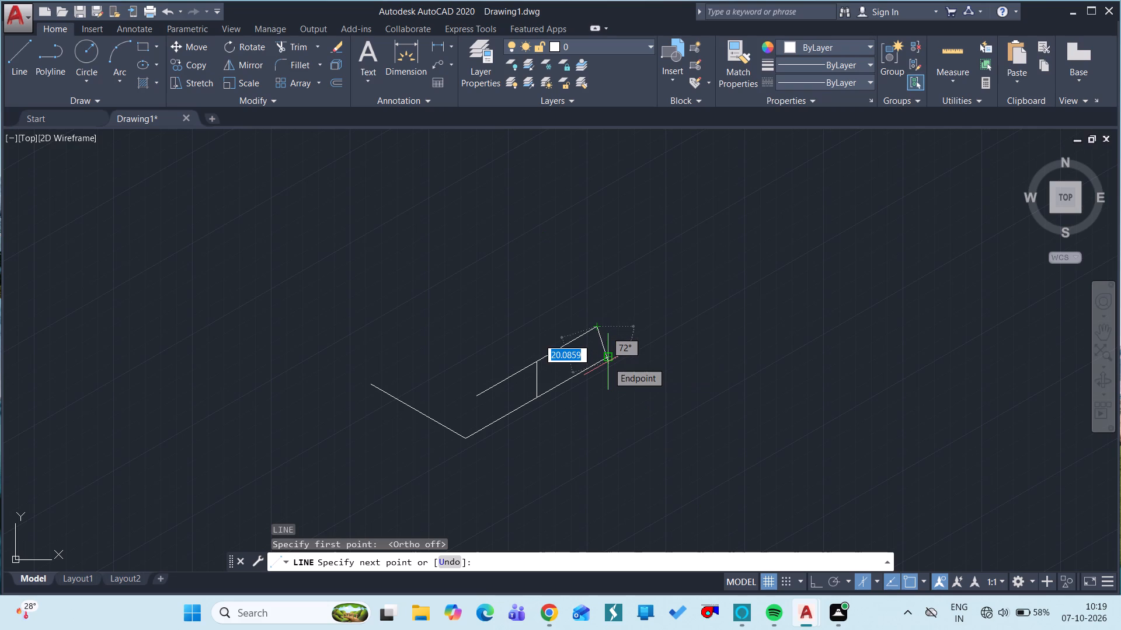
click(608, 362)
key(Escape)
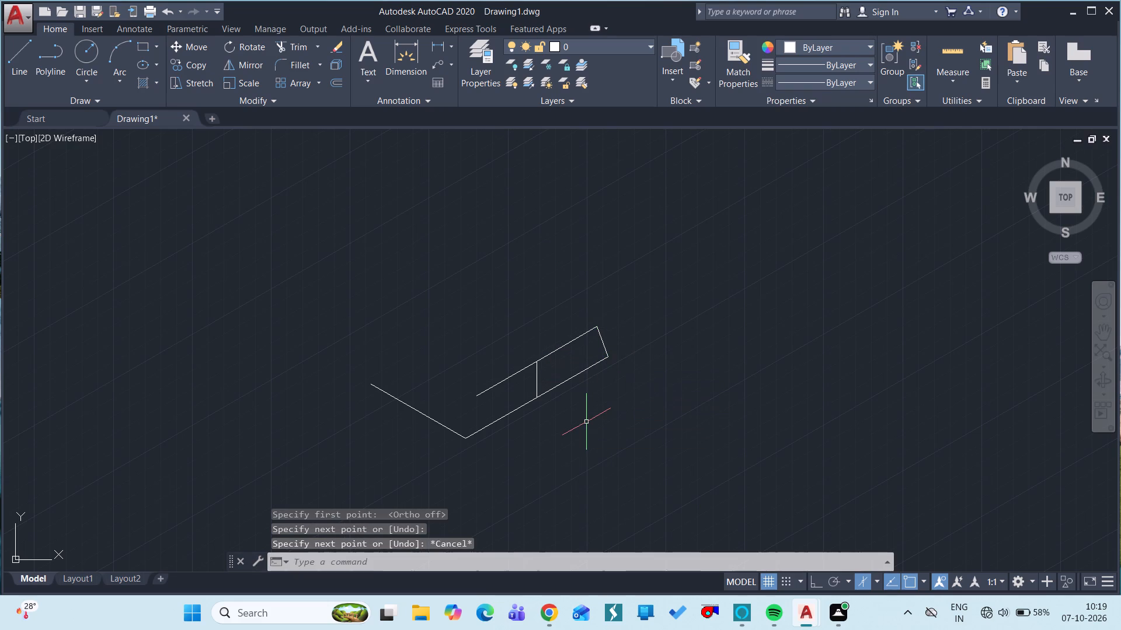
key(space)
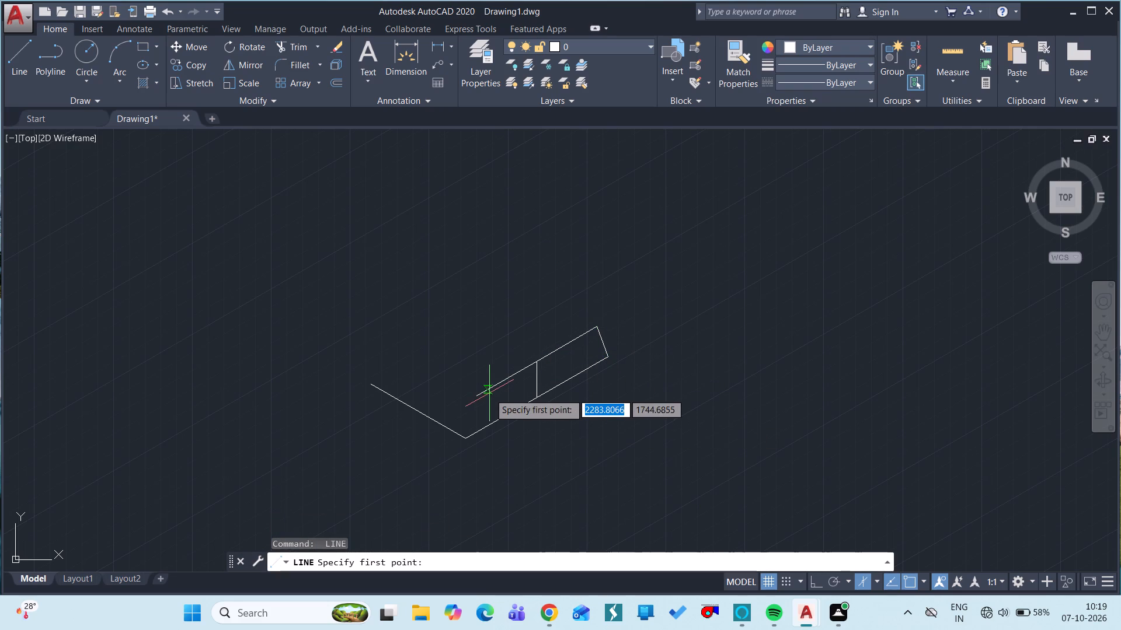
click(479, 395)
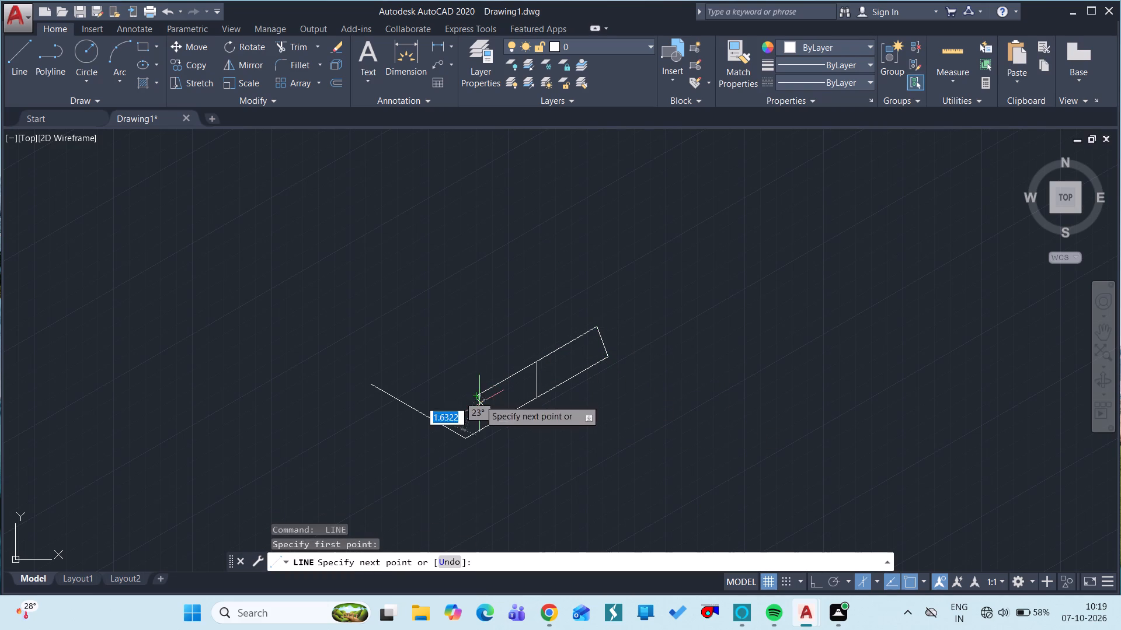
click(469, 433)
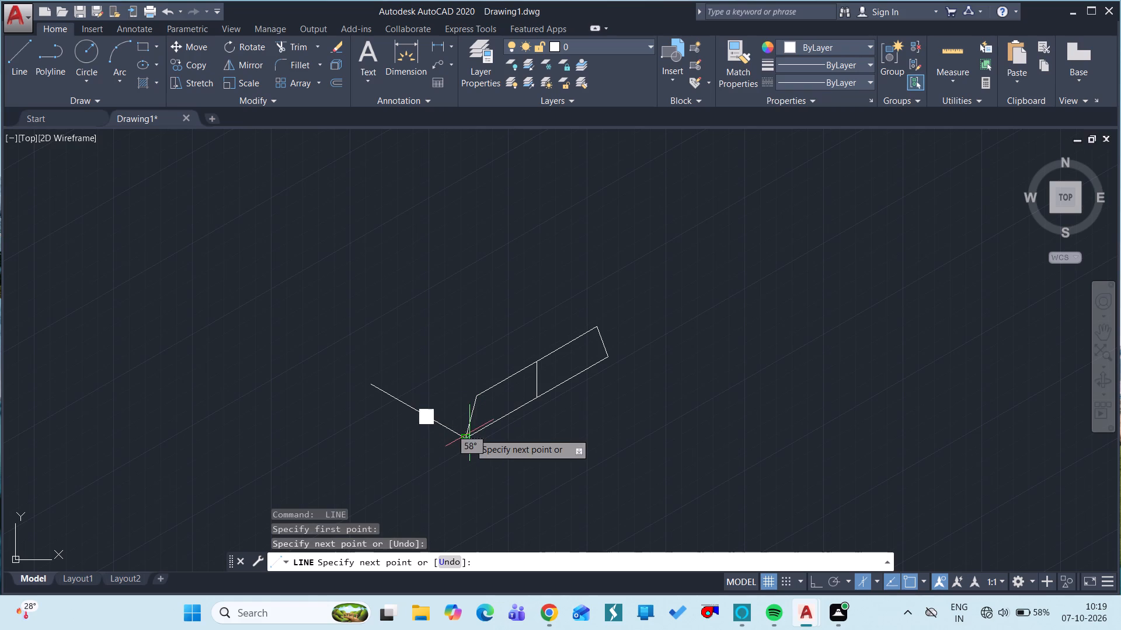
key(Escape)
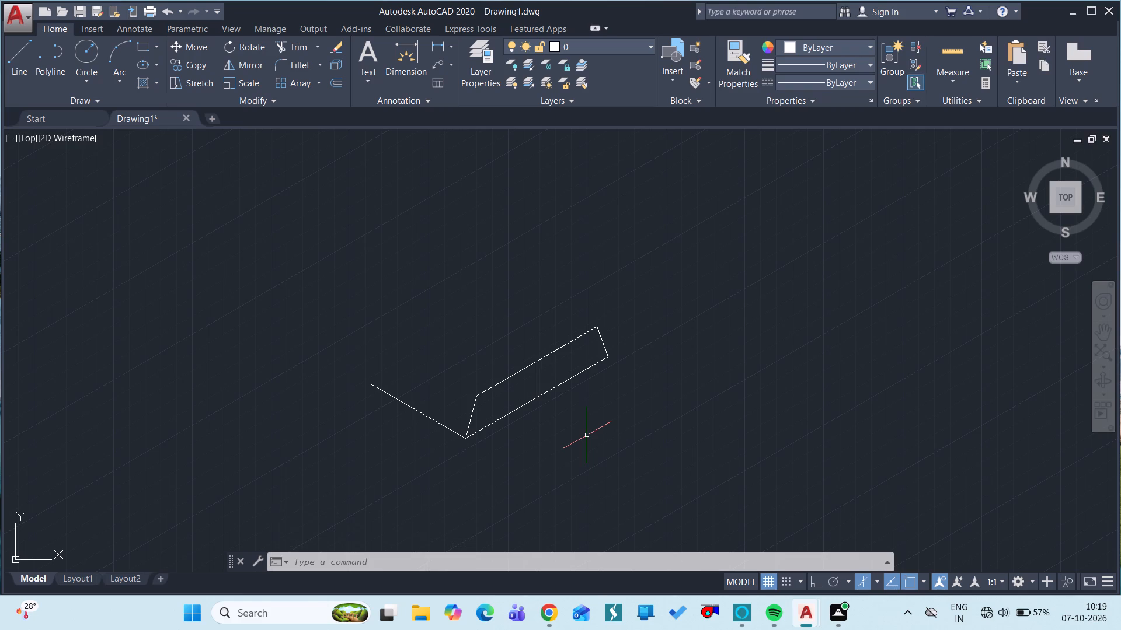
Turn Ortho back on and draw an 18-unit line at 150° on the left isoplane from the sloped face's upper front corner.
text(L)
key(space)
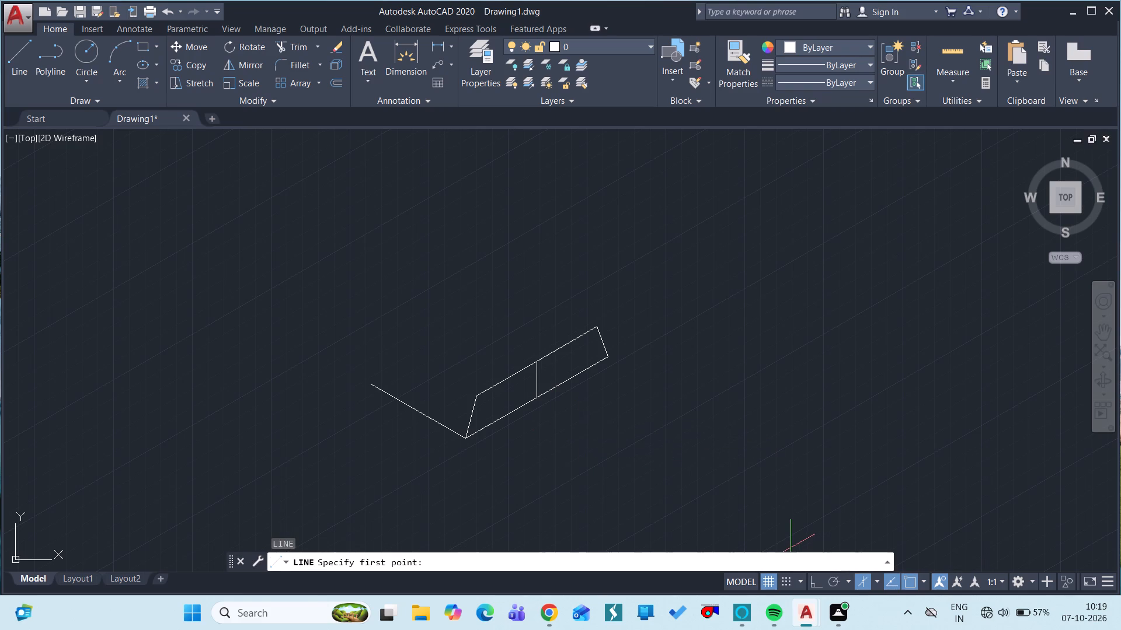
click(873, 583)
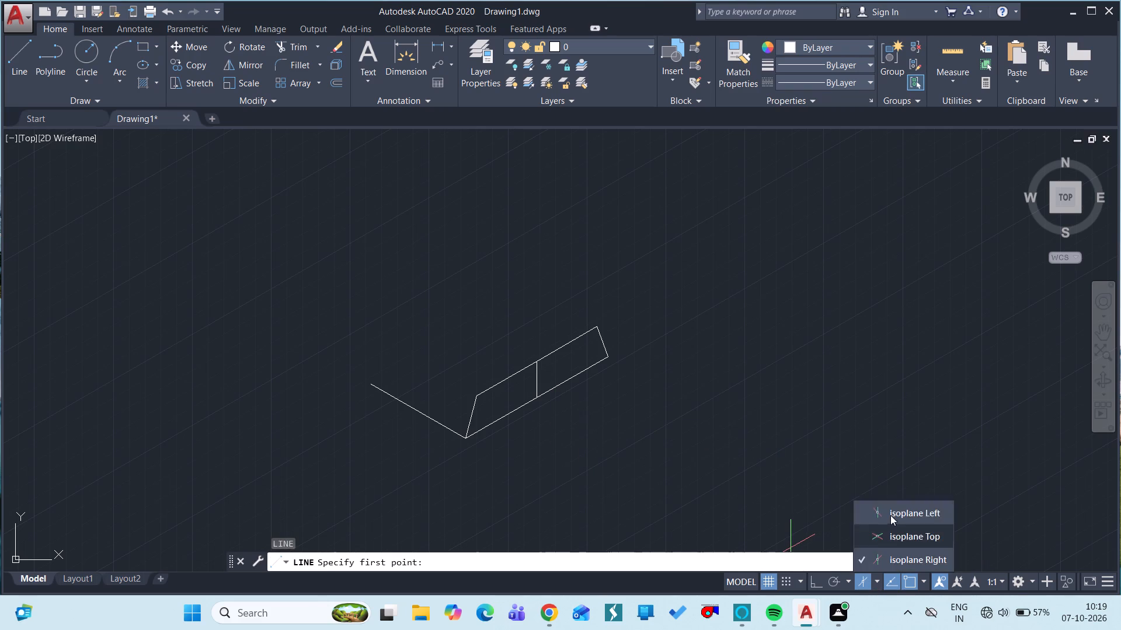
click(890, 513)
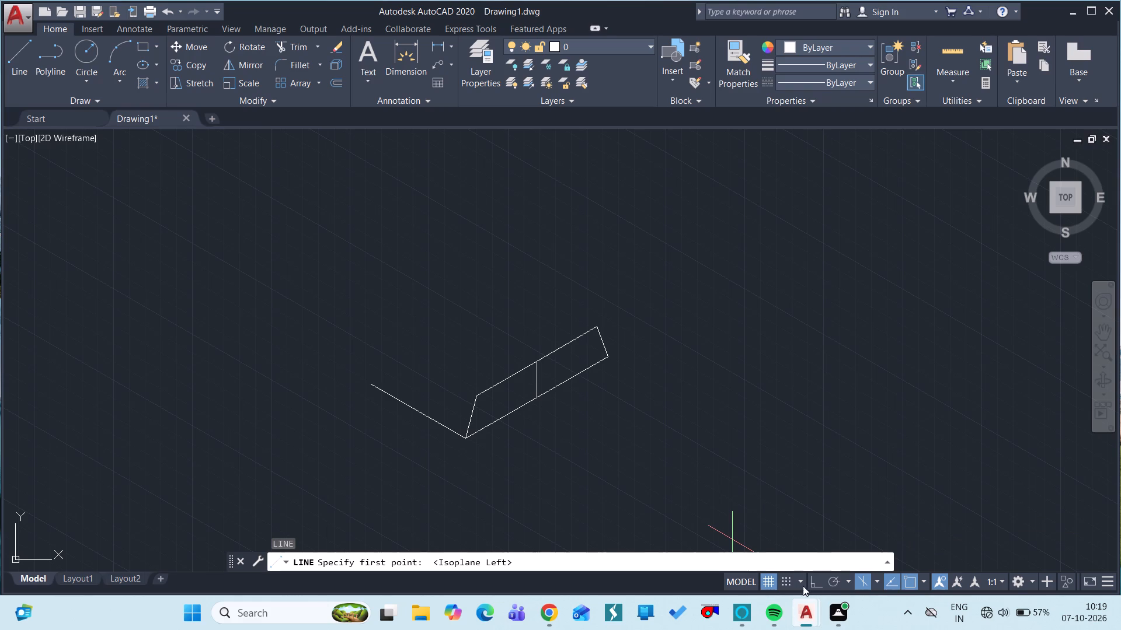
click(816, 576)
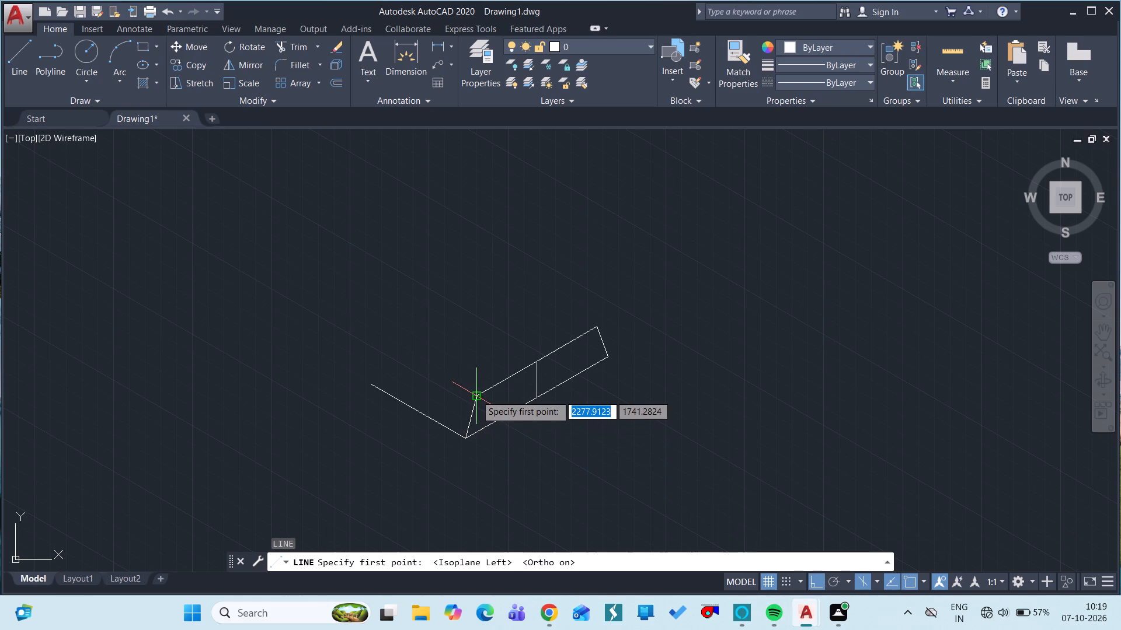
click(476, 395)
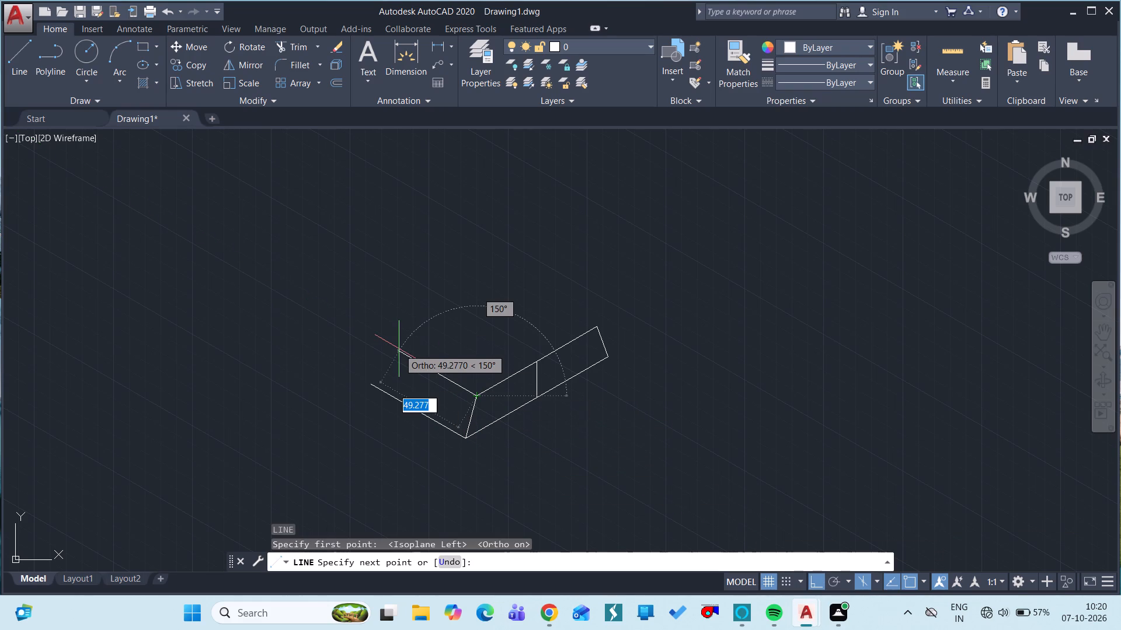
text(18)
key(space)
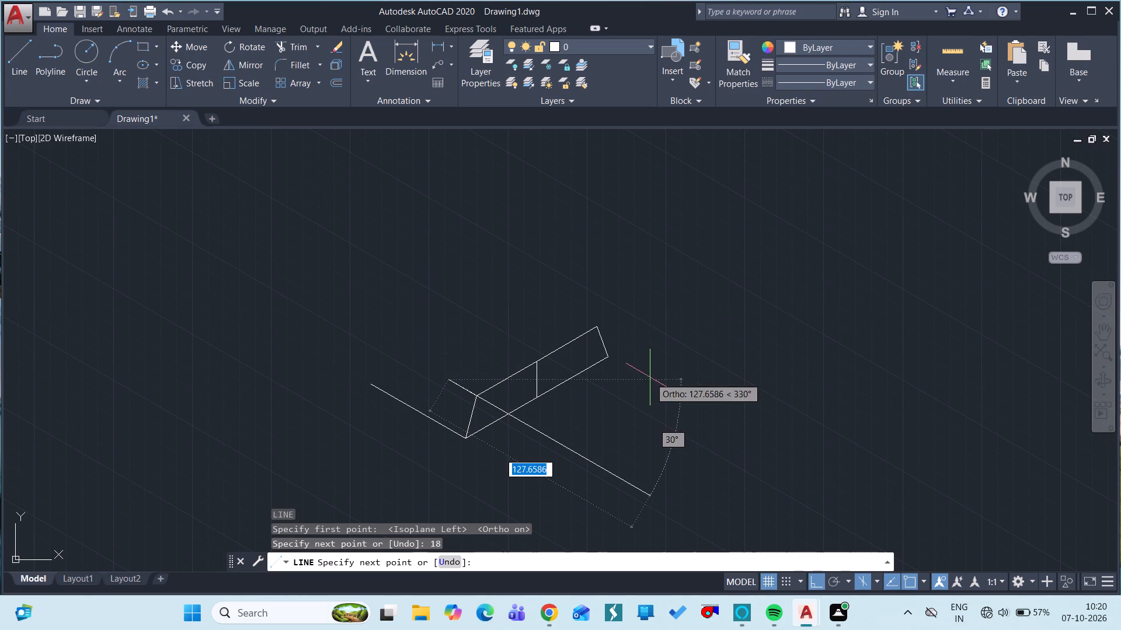
Continue with a 76-unit line at 30° on the right isoplane and an 18-unit line at 330° on the left isoplane, completing the top face.
click(878, 581)
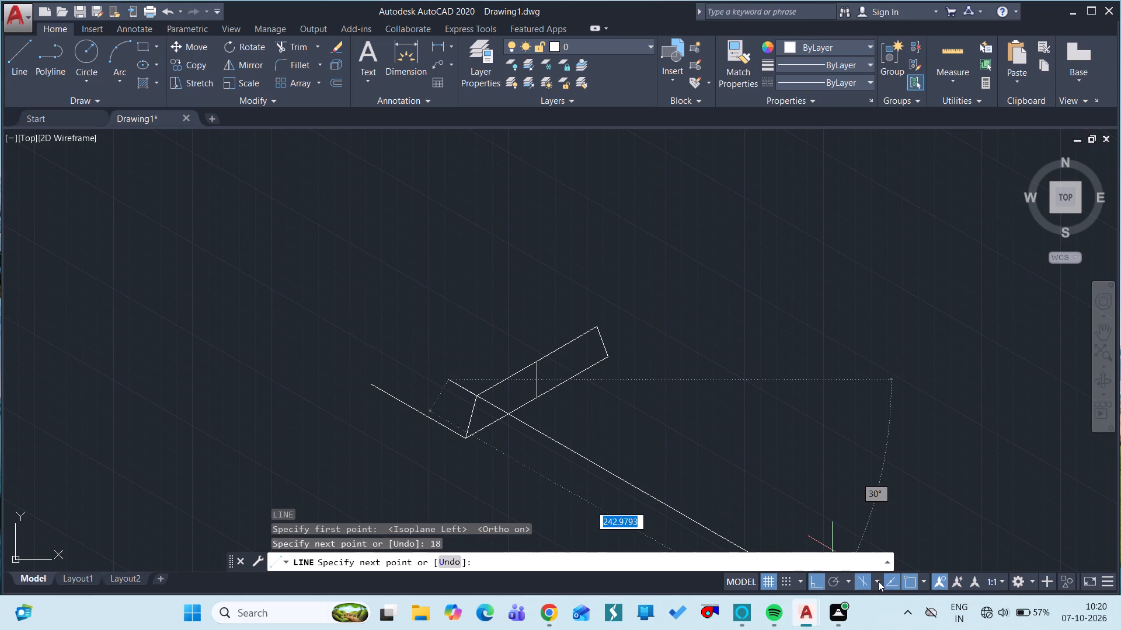
click(886, 555)
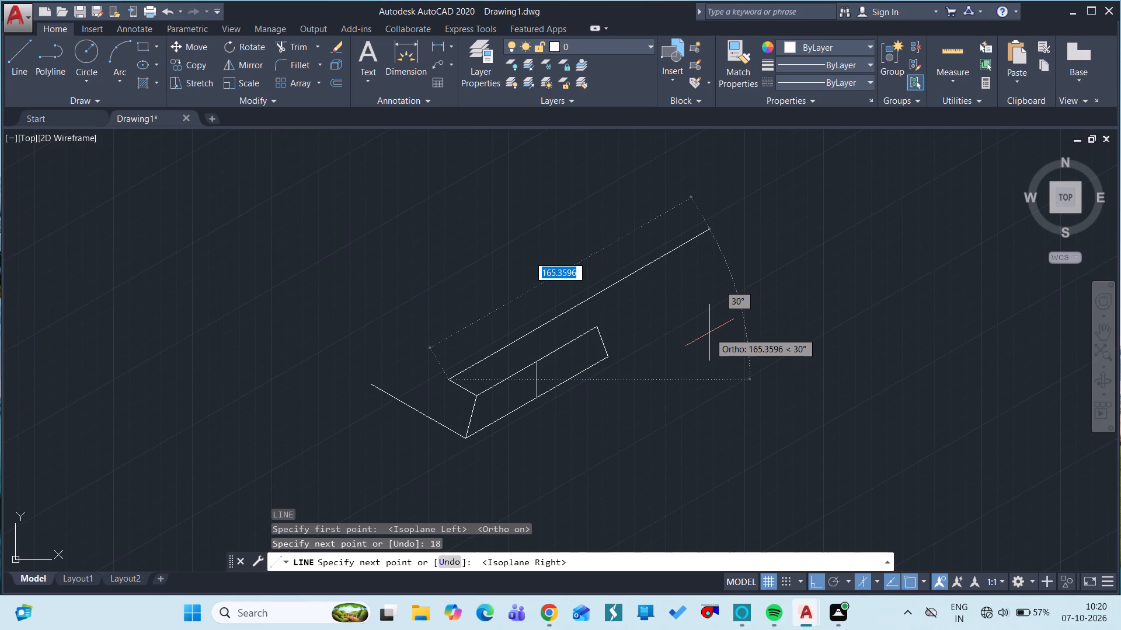
text(76)
key(space)
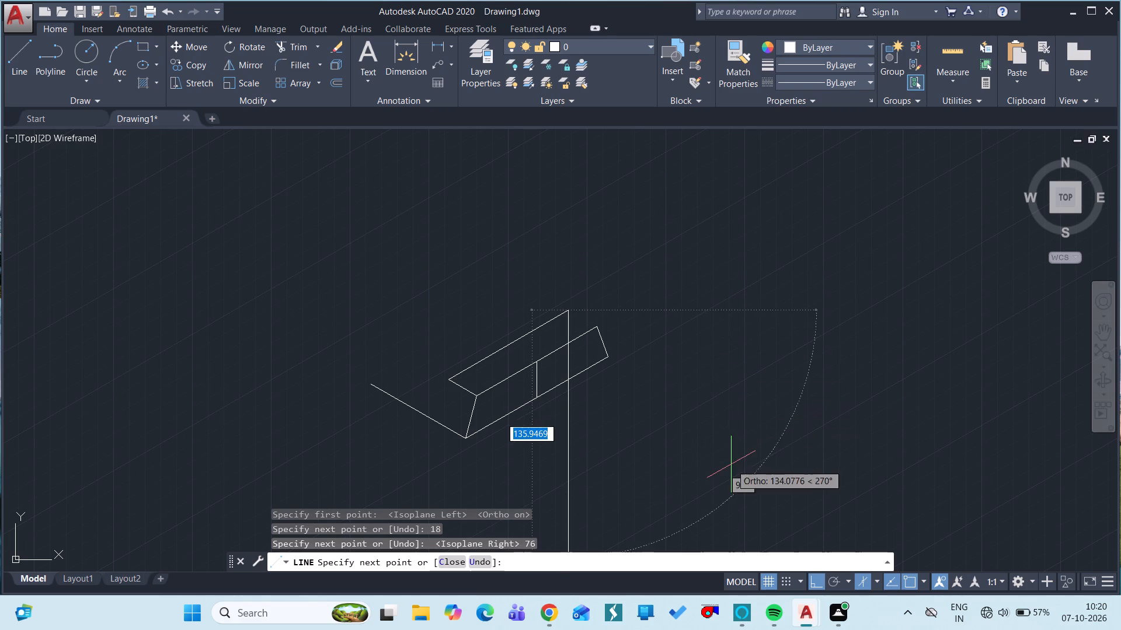
click(872, 583)
click(883, 516)
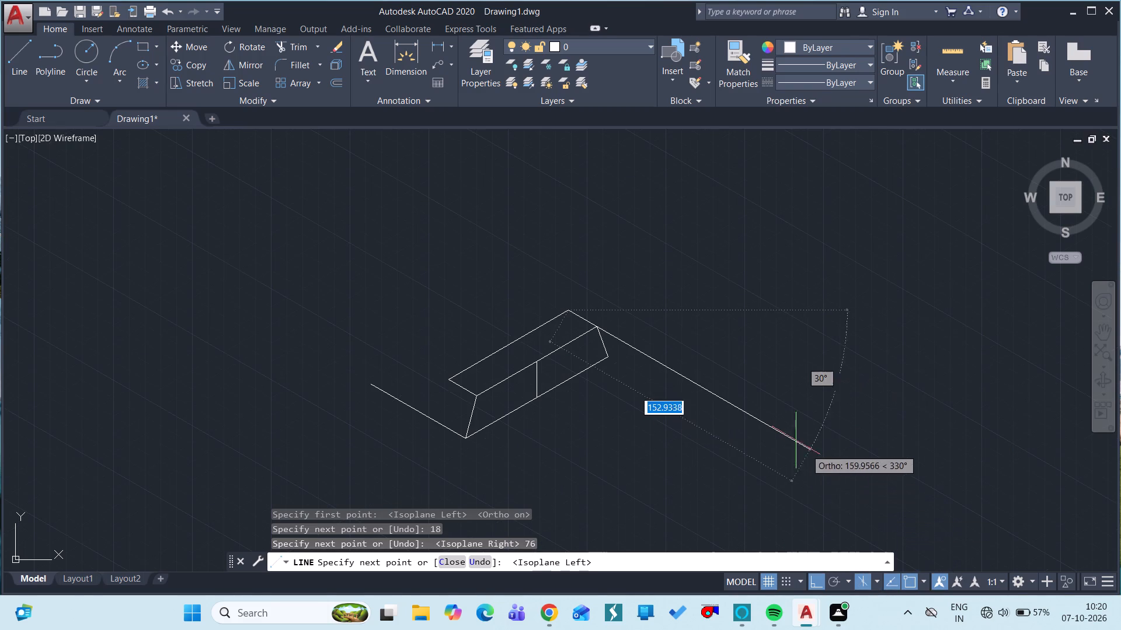
text(18)
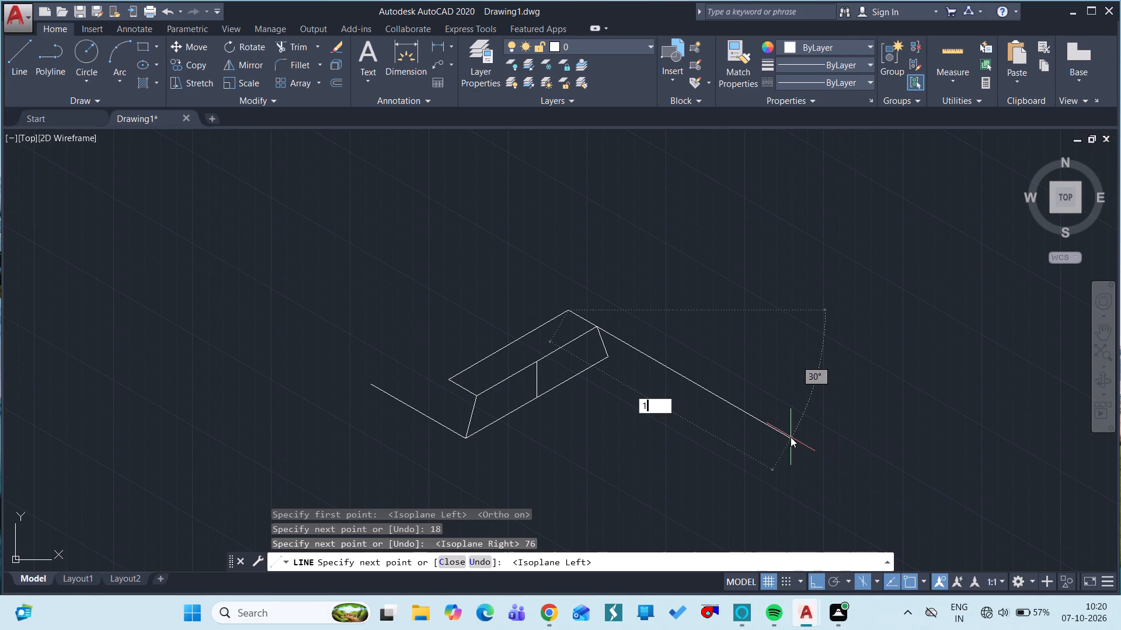
key(space)
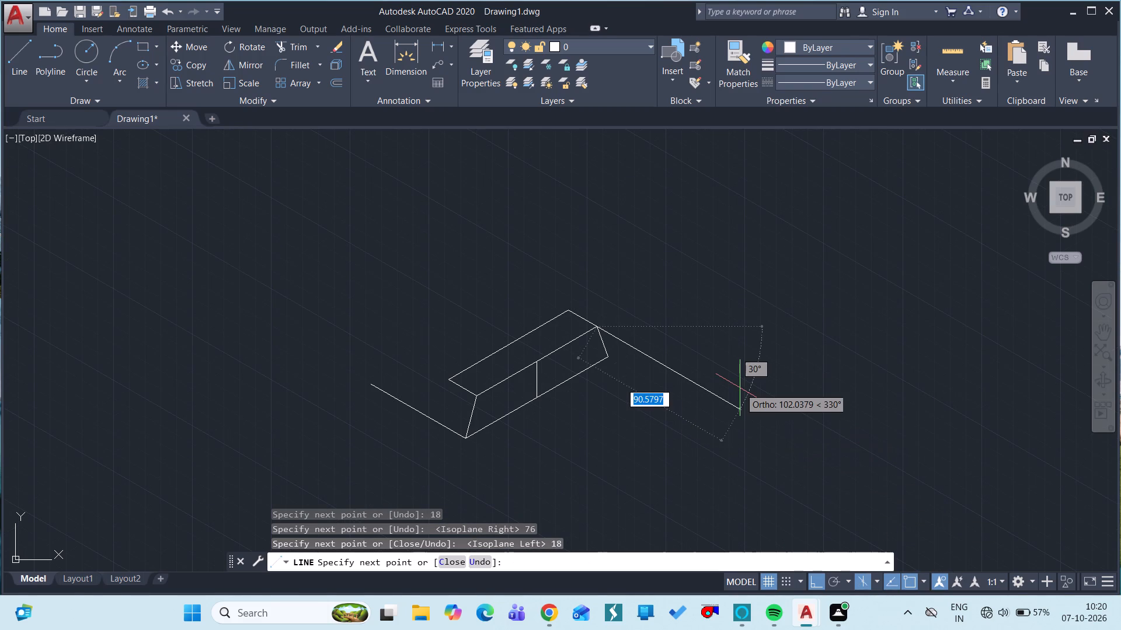
key(Escape)
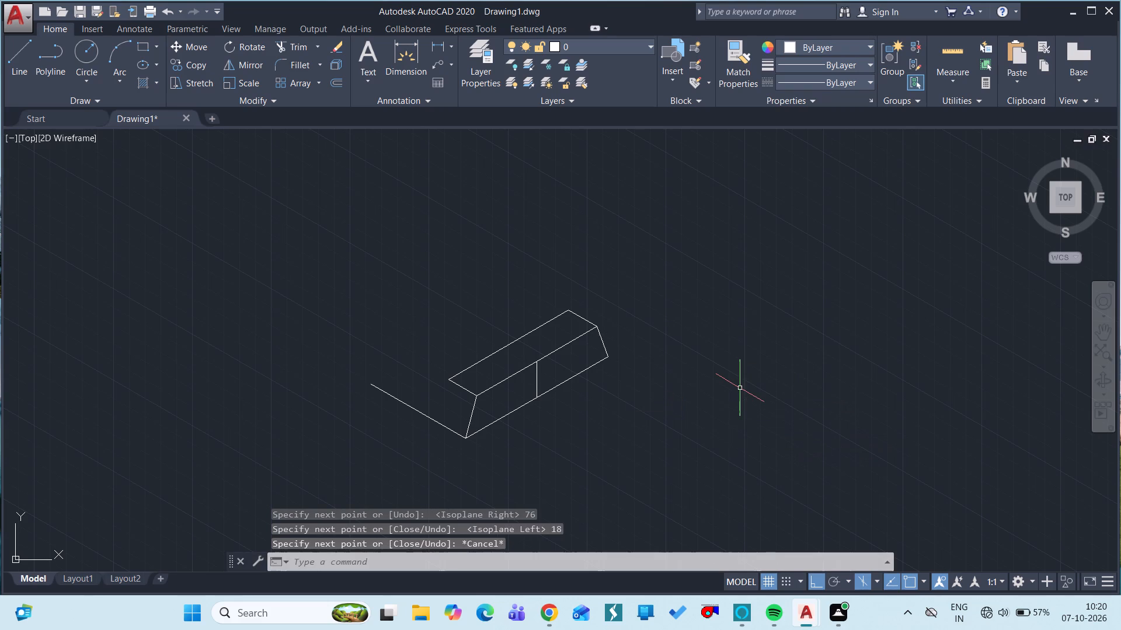
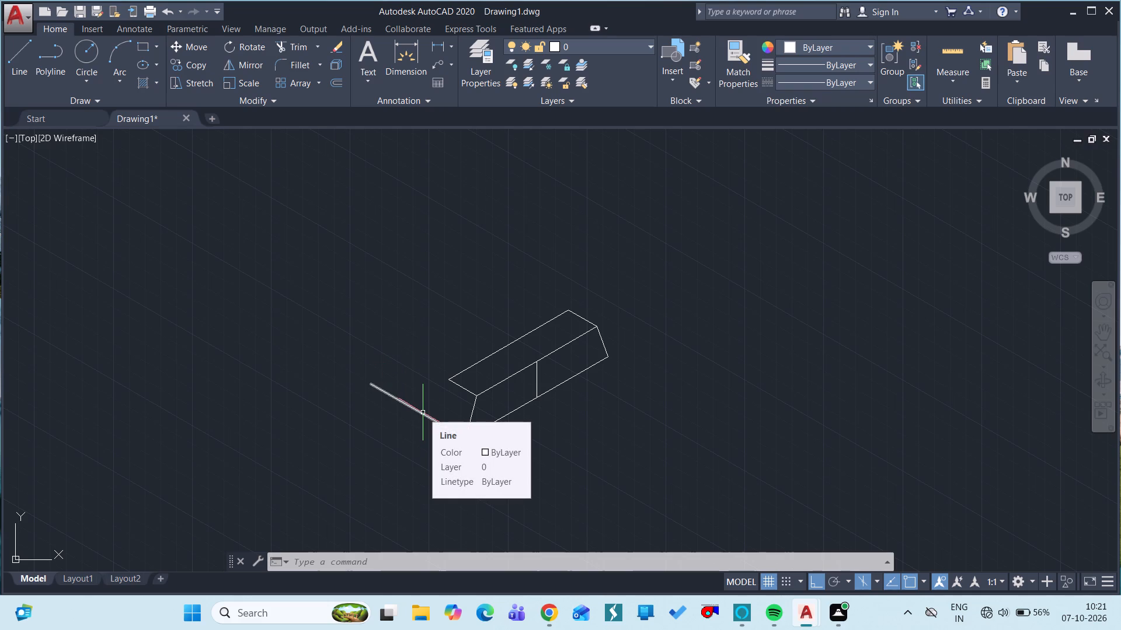
Draw a 45-unit vertical line up from the midpoint of the lower 150° base edge, continuing with an 8-unit line at 330°.
text(L)
key(space)
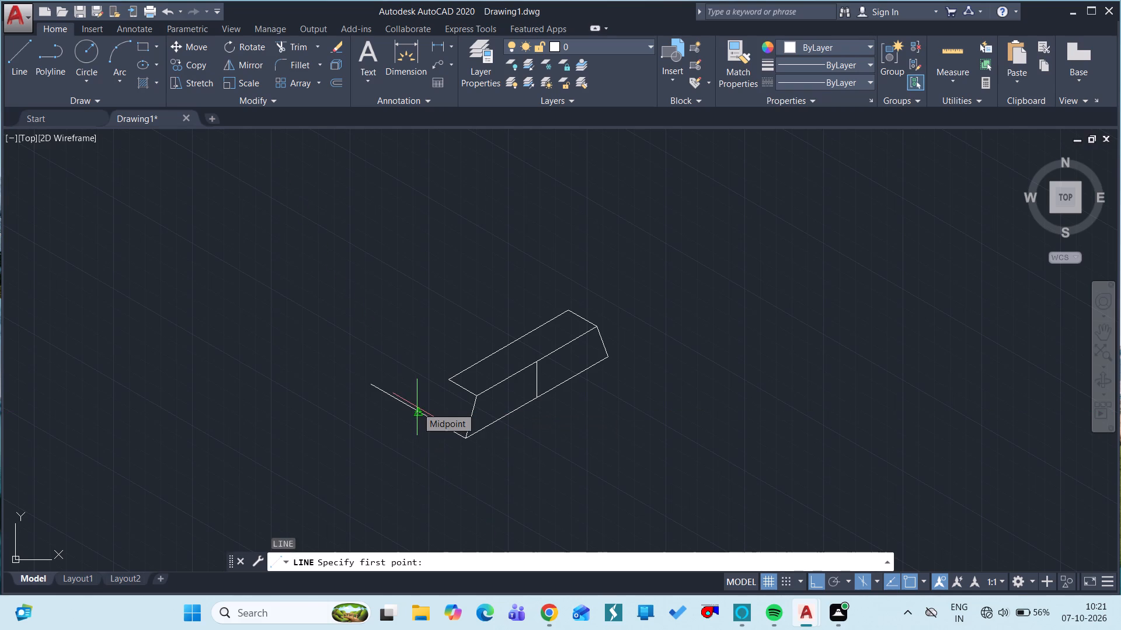
click(417, 407)
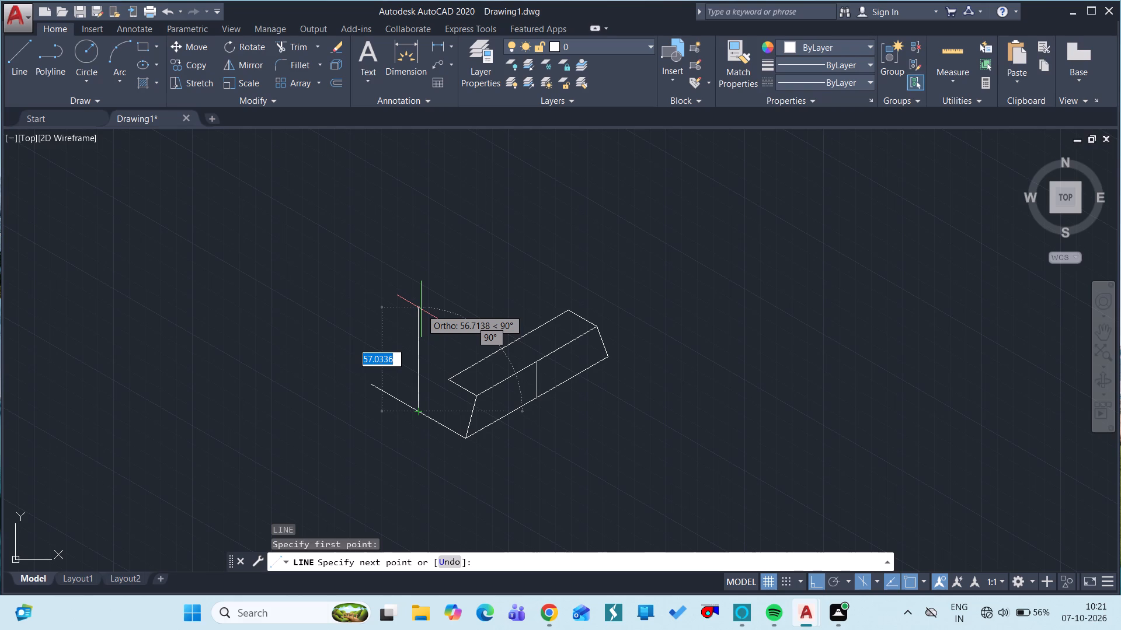
text(45)
key(space)
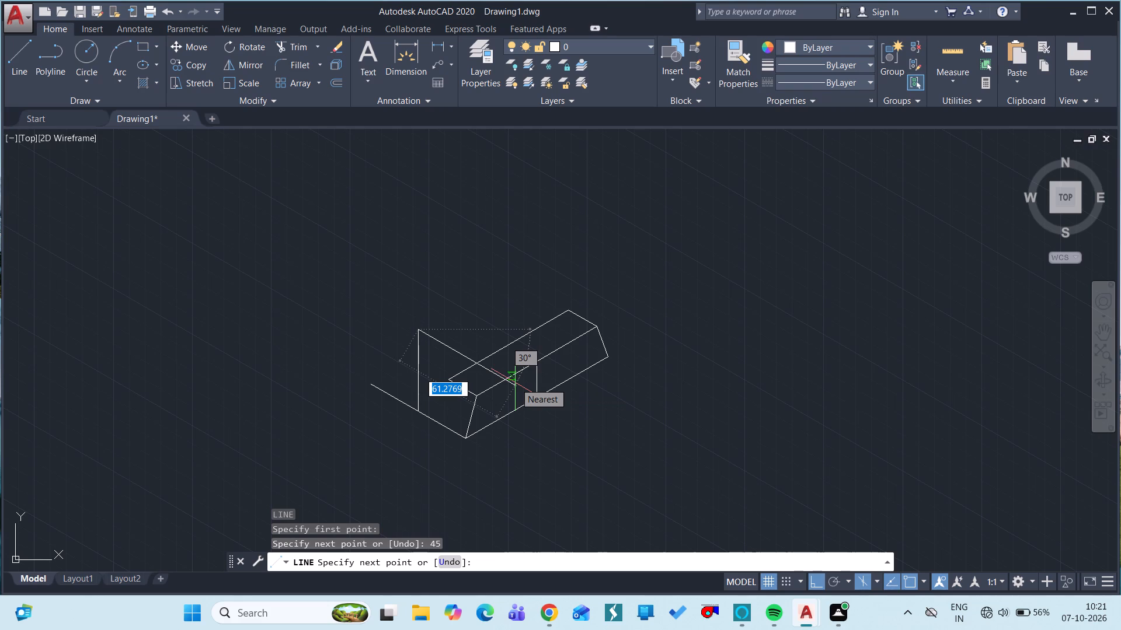
text(8)
key(space)
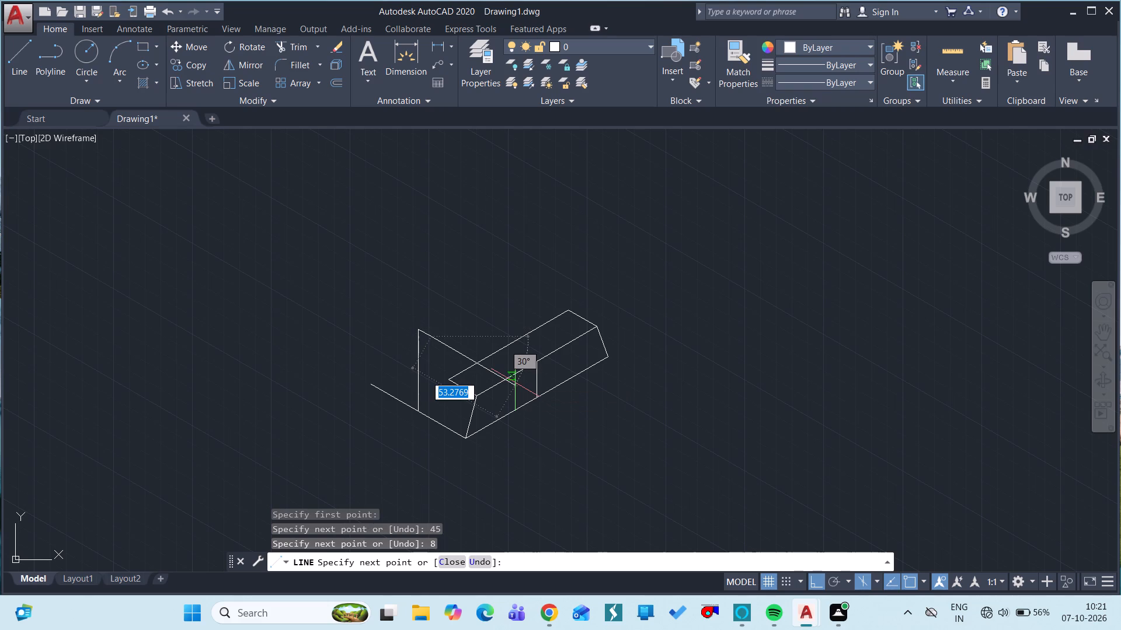
key(Escape)
From the top of the 45-unit line, draw connected lines of 8 at 150°, 36 down, 16 at 330° and 36 up, closing the narrow upright face.
text(L)
key(space)
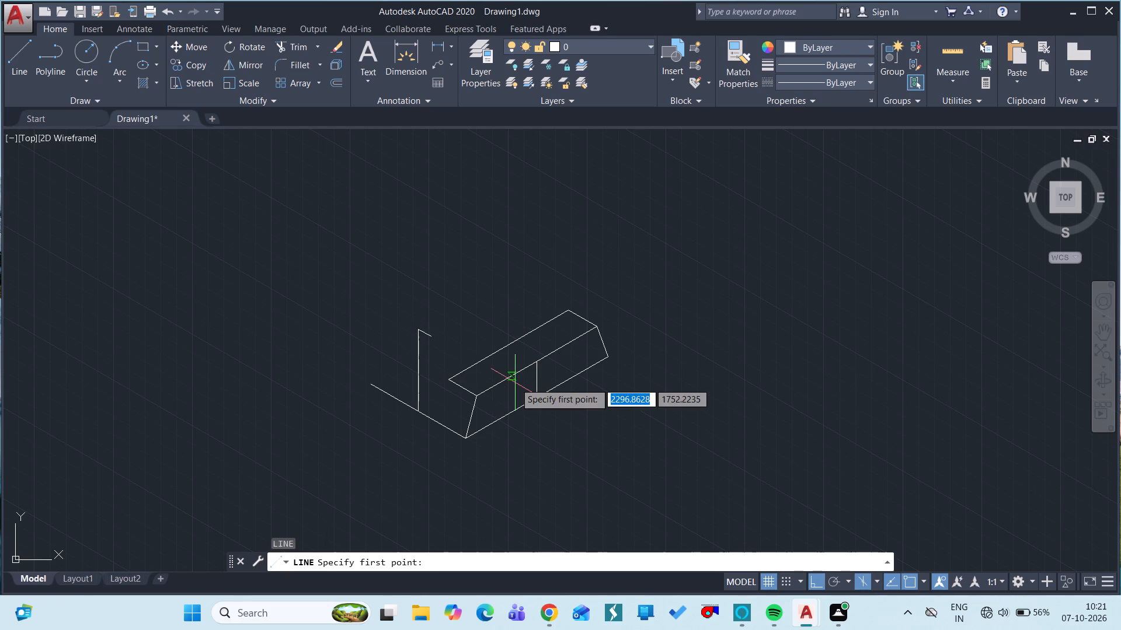
click(416, 328)
text(8)
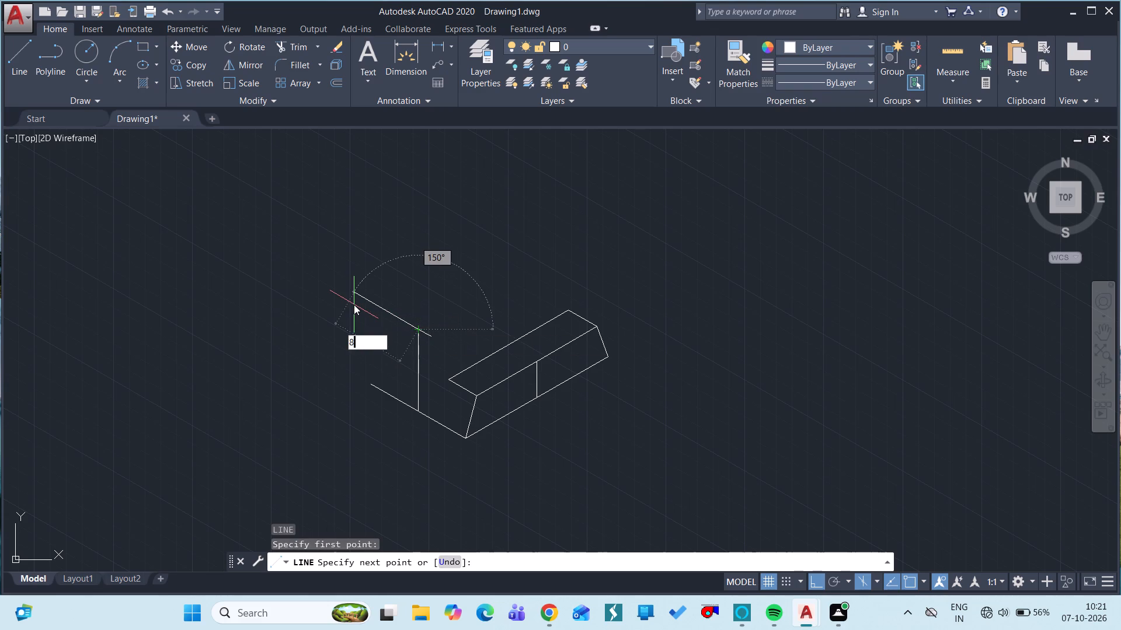
key(space)
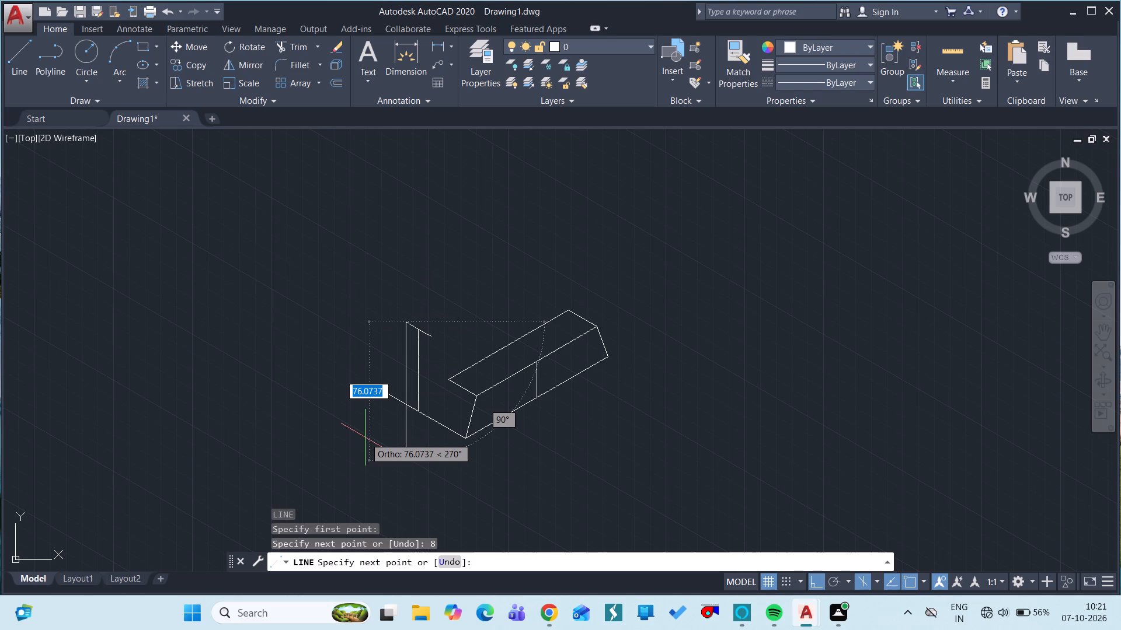
text(36)
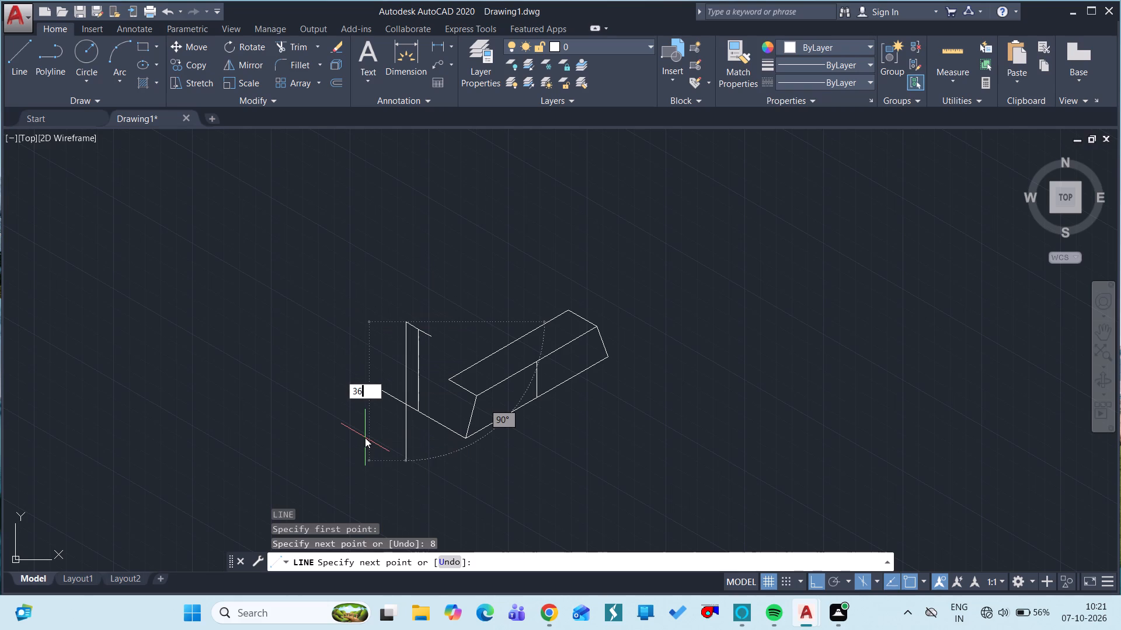
key(space)
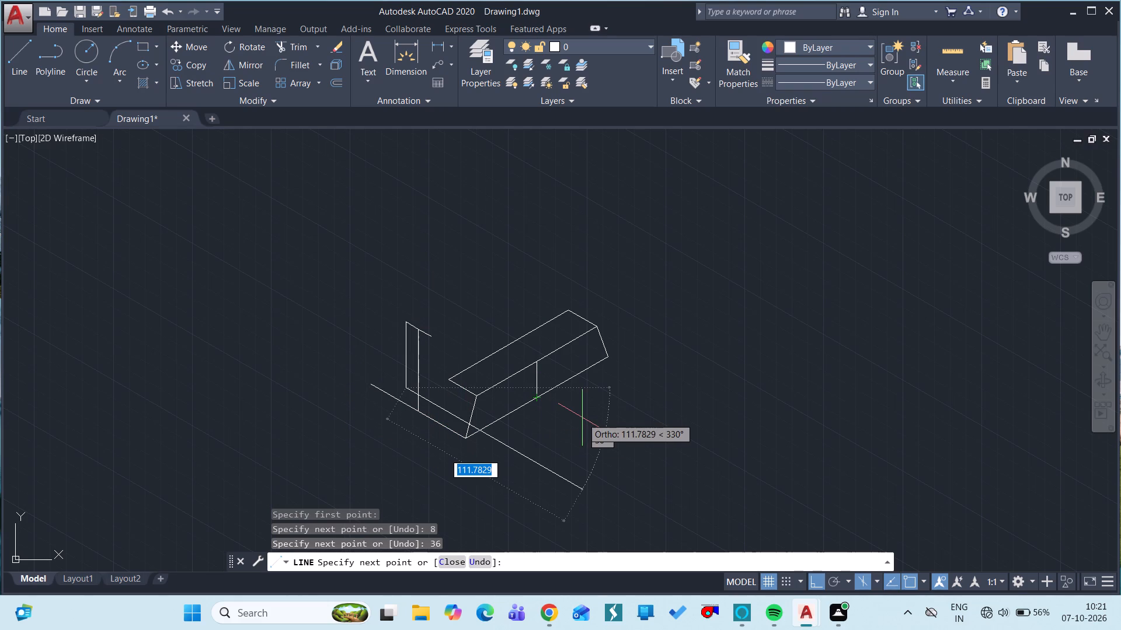
text(16)
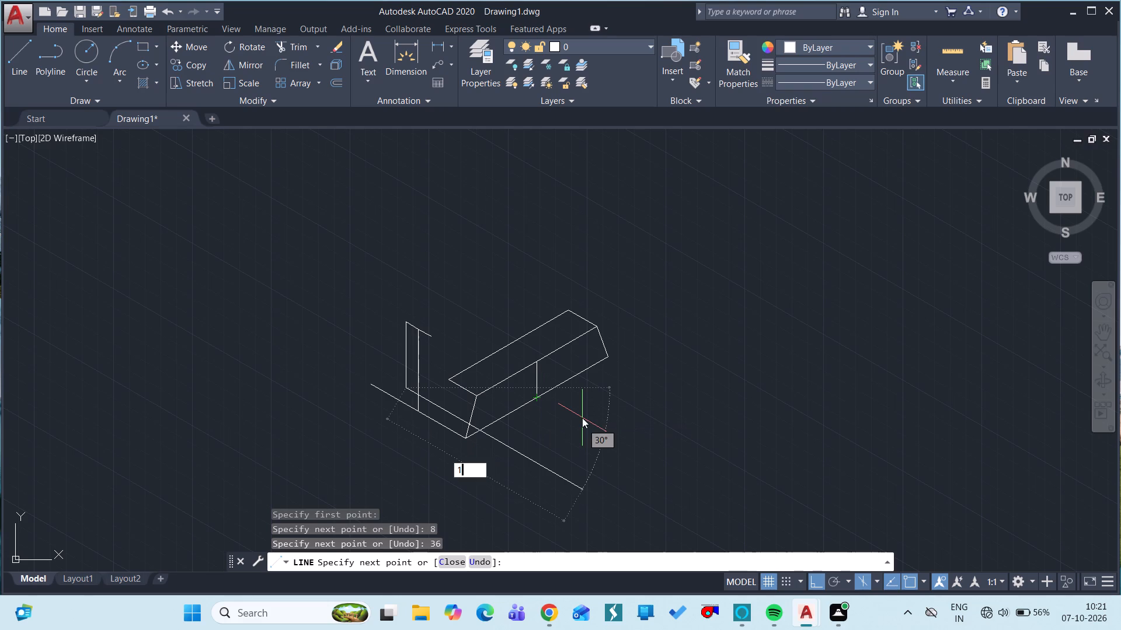
key(space)
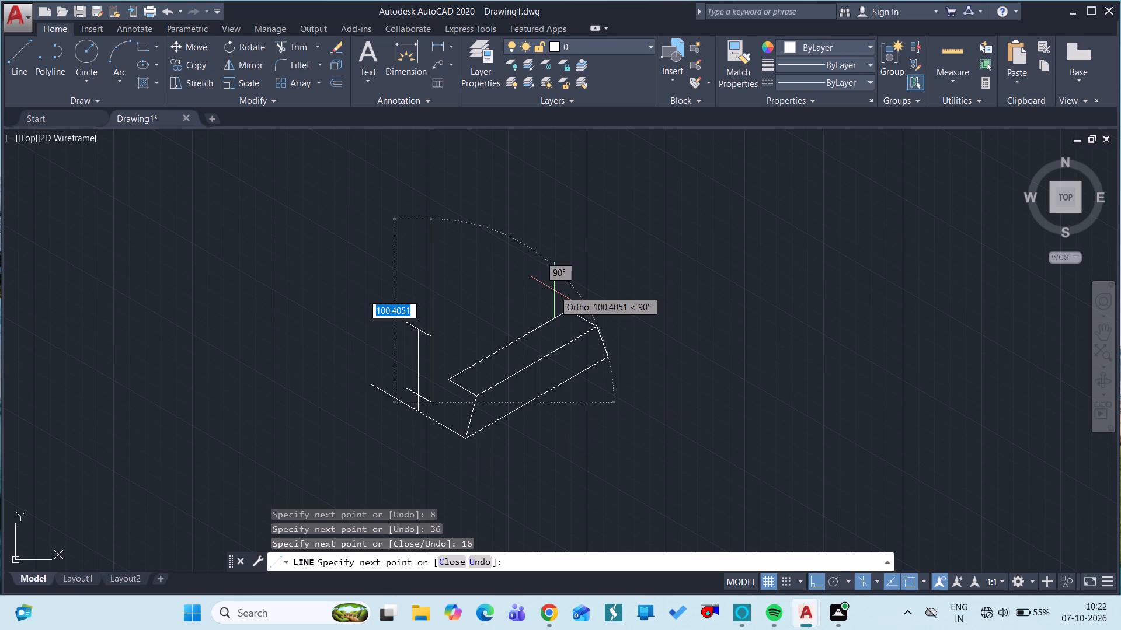
text(36)
key(space)
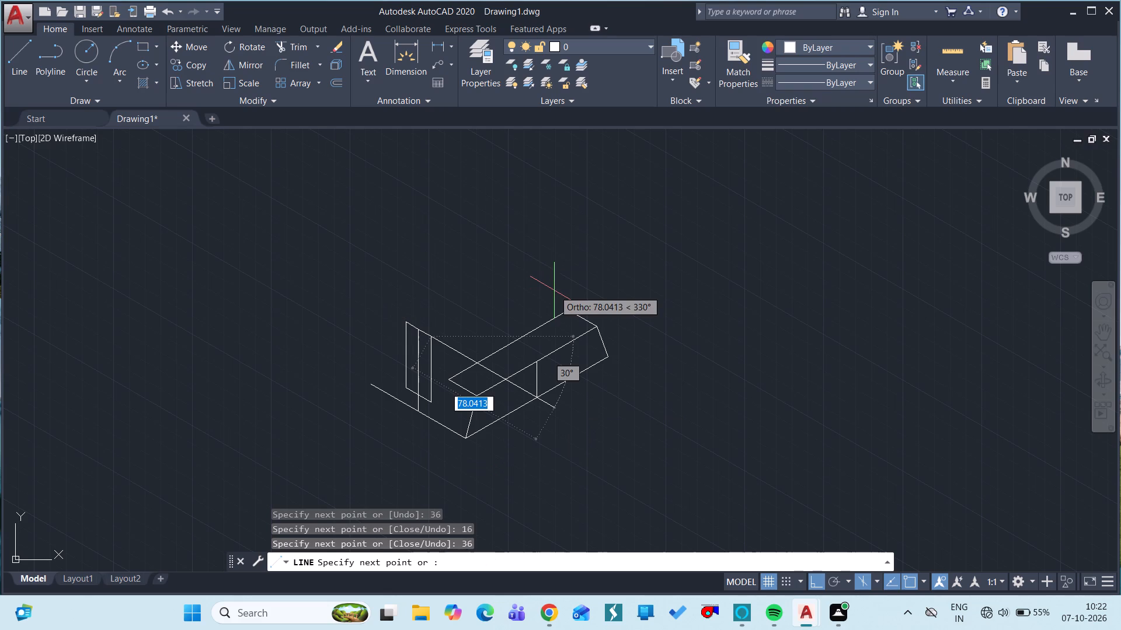
key(Escape)
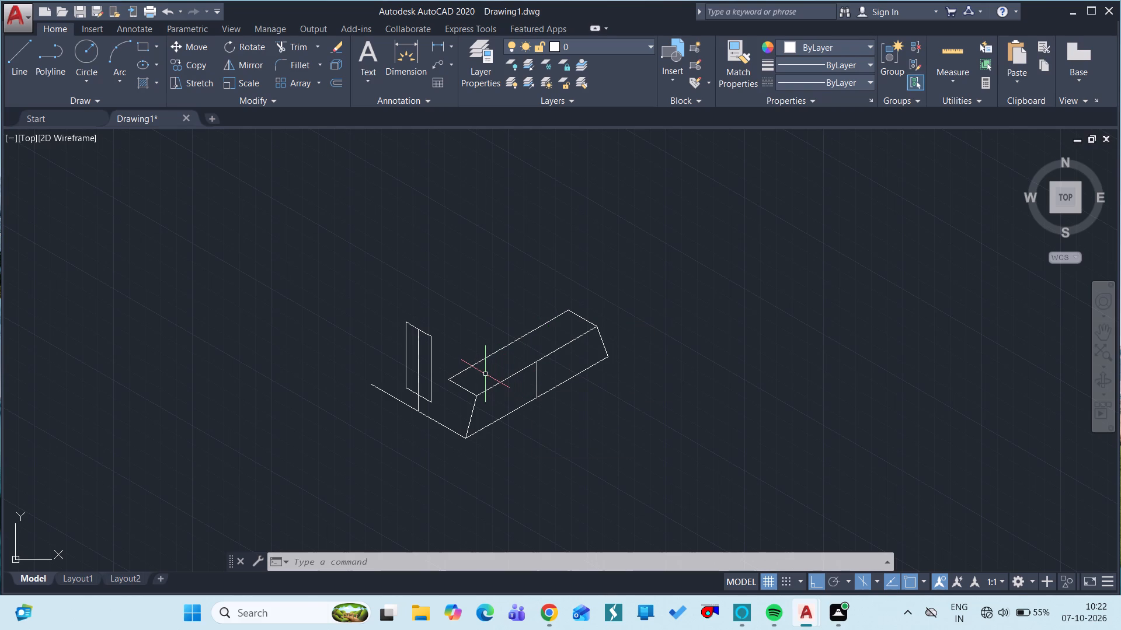
From the near back corner of the sloped block's top face, draw consecutive 24-unit and 18-unit lines at 150°.
text(L)
key(space)
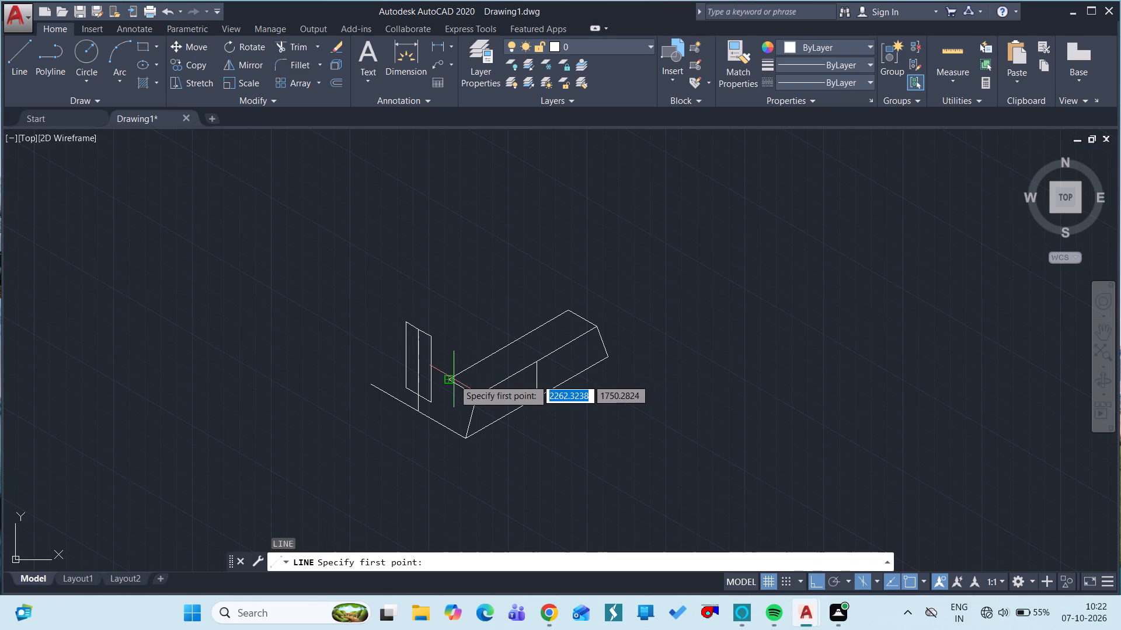
click(454, 379)
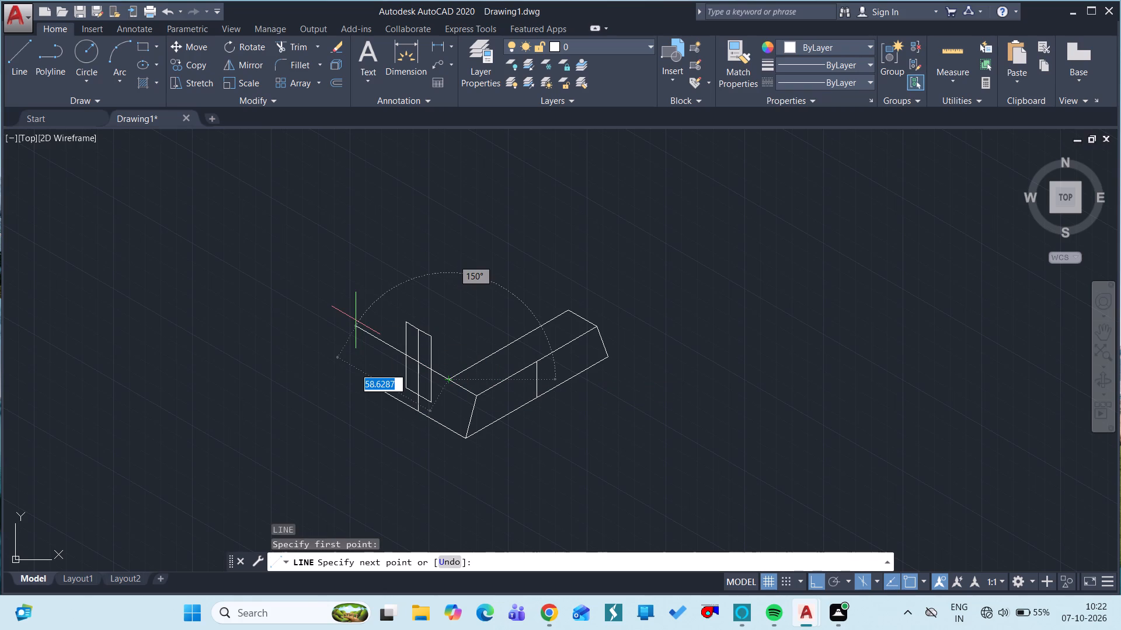
text(24)
key(space)
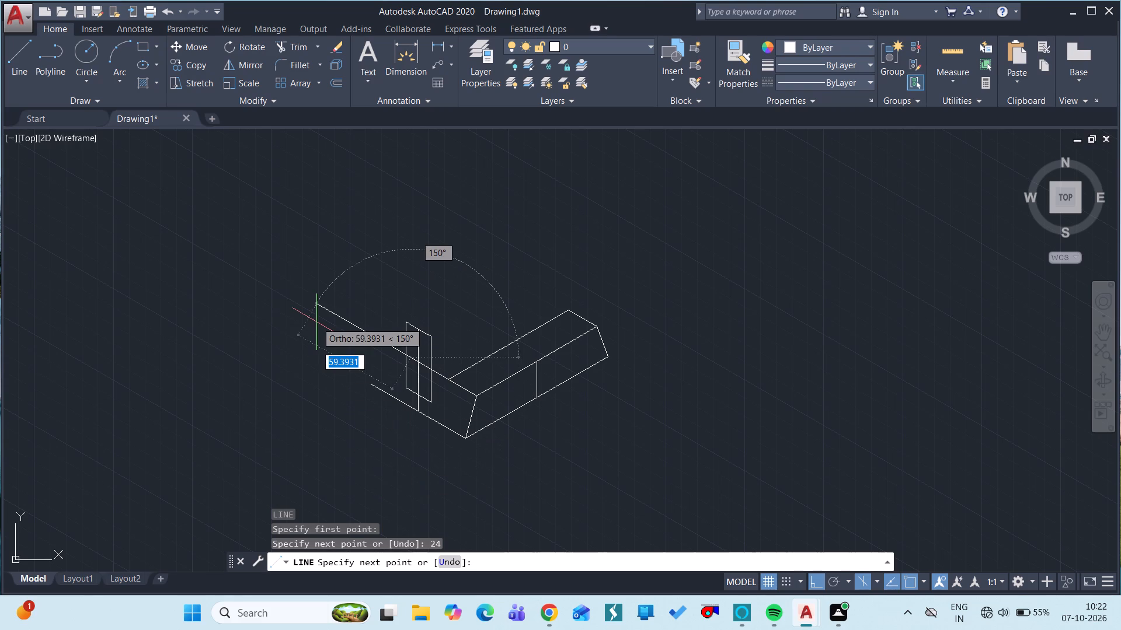
text(18)
key(space)
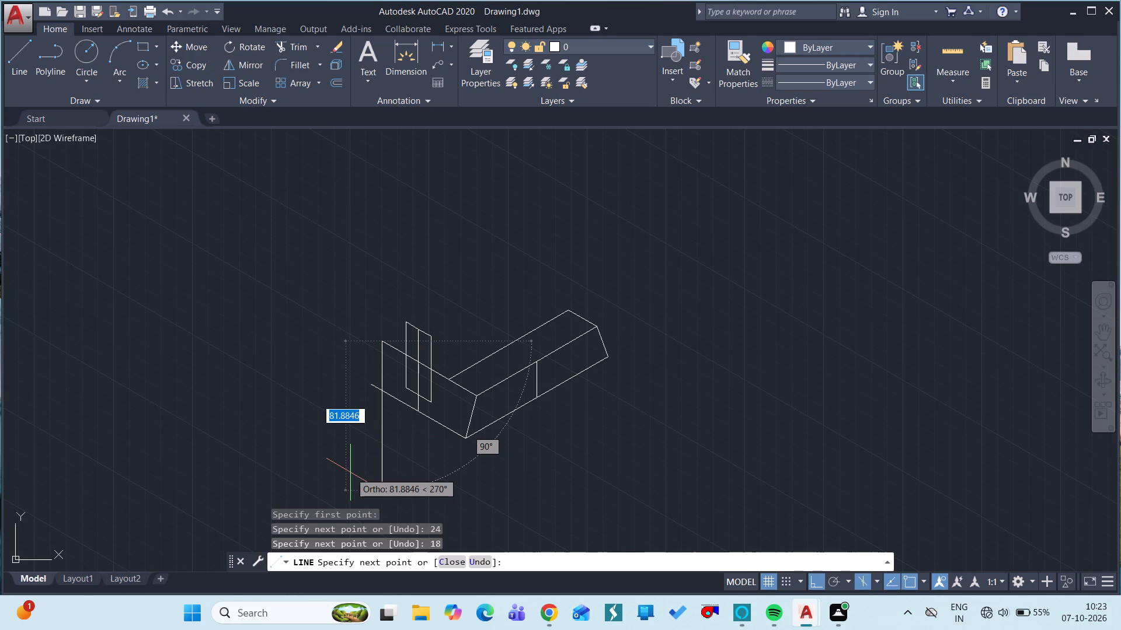
key(Escape)
Join the far end of the lower base edge to the far end of the new upper edge with a sloped line.
text(L)
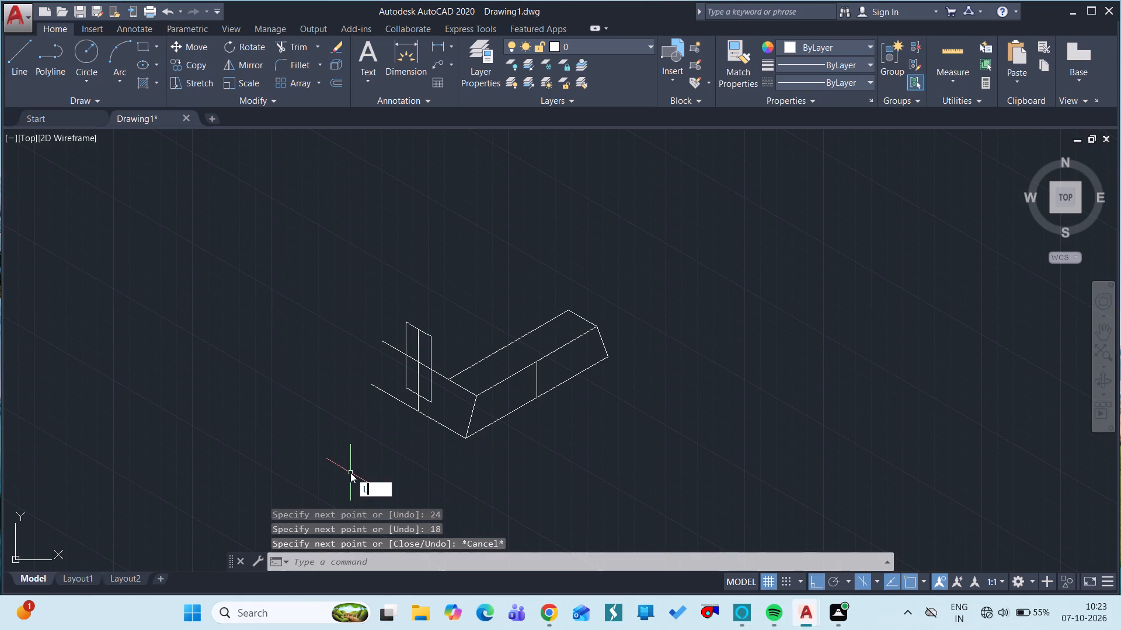
key(space)
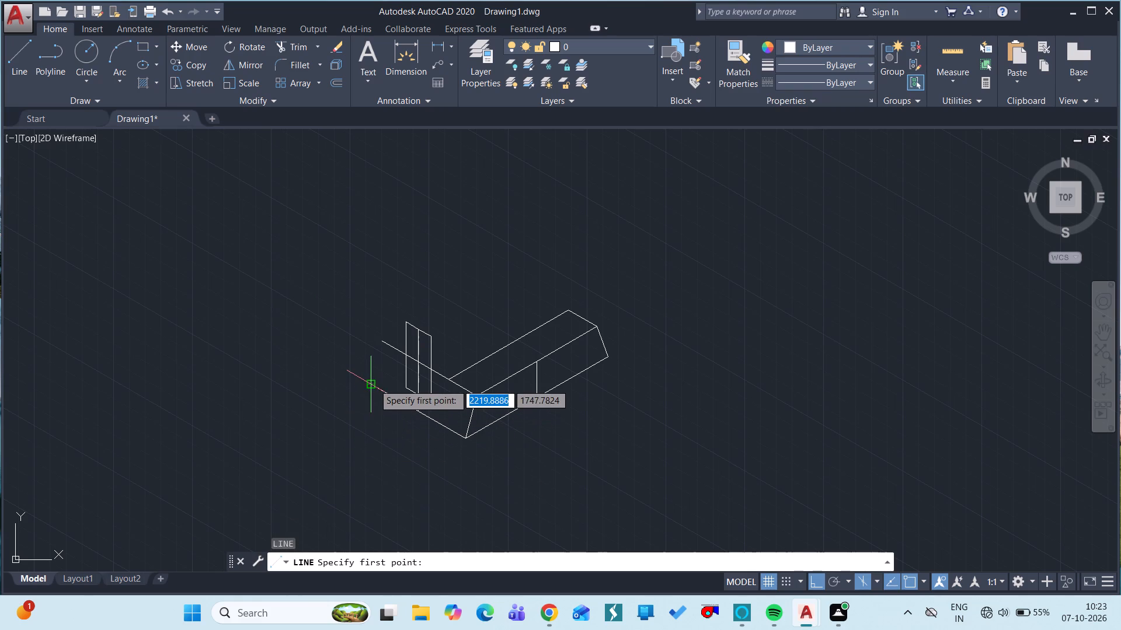
drag(374, 384, 382, 339)
click(382, 339)
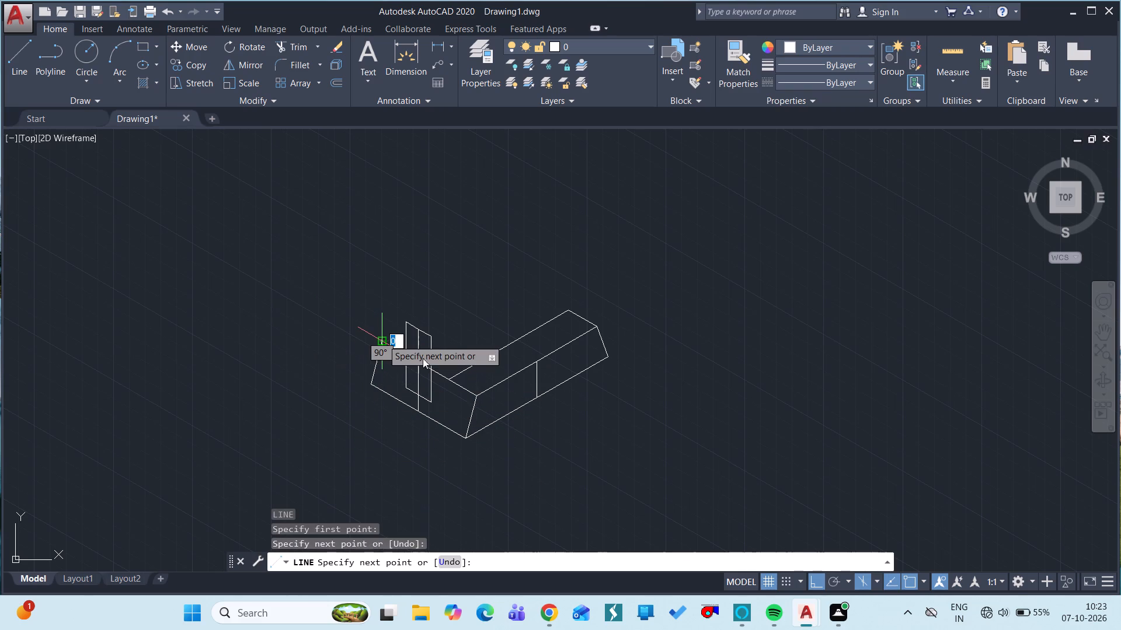
key(Escape)
Trim the vertical construction line and the upper edge where they cross the 16 by 36 upright face.
text(TR)
key(space)
key(space)
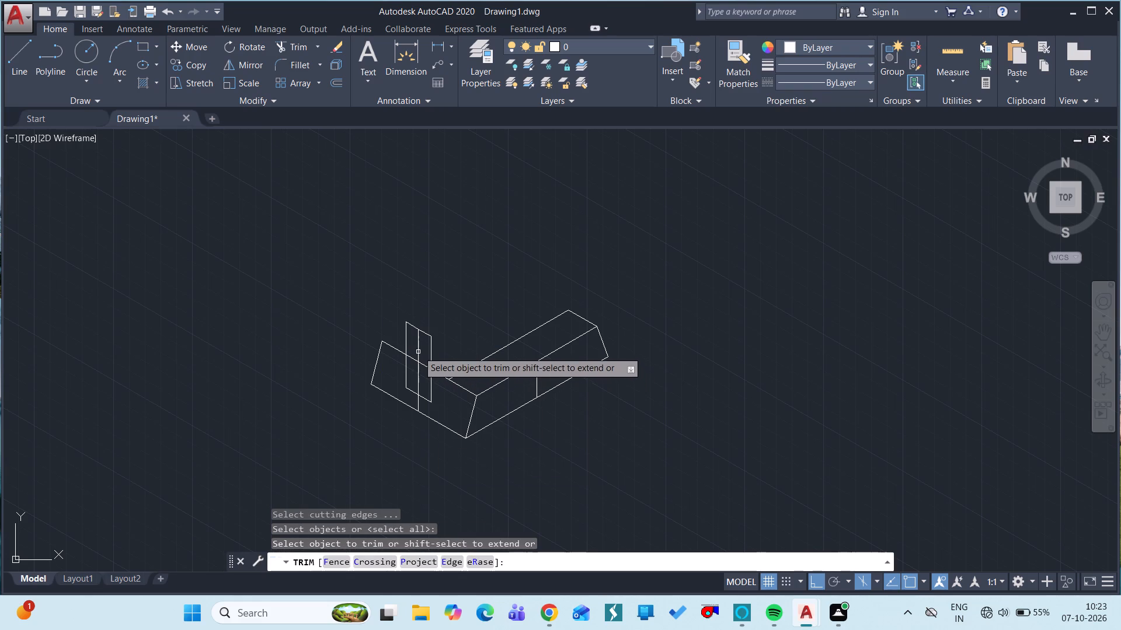
click(417, 349)
click(414, 360)
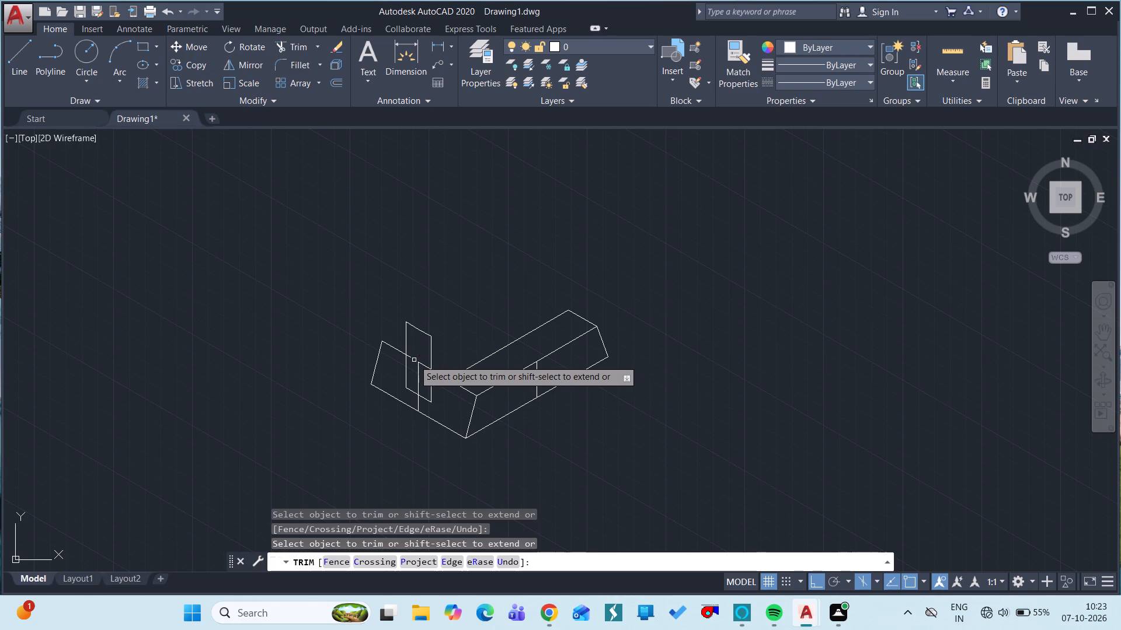
click(410, 358)
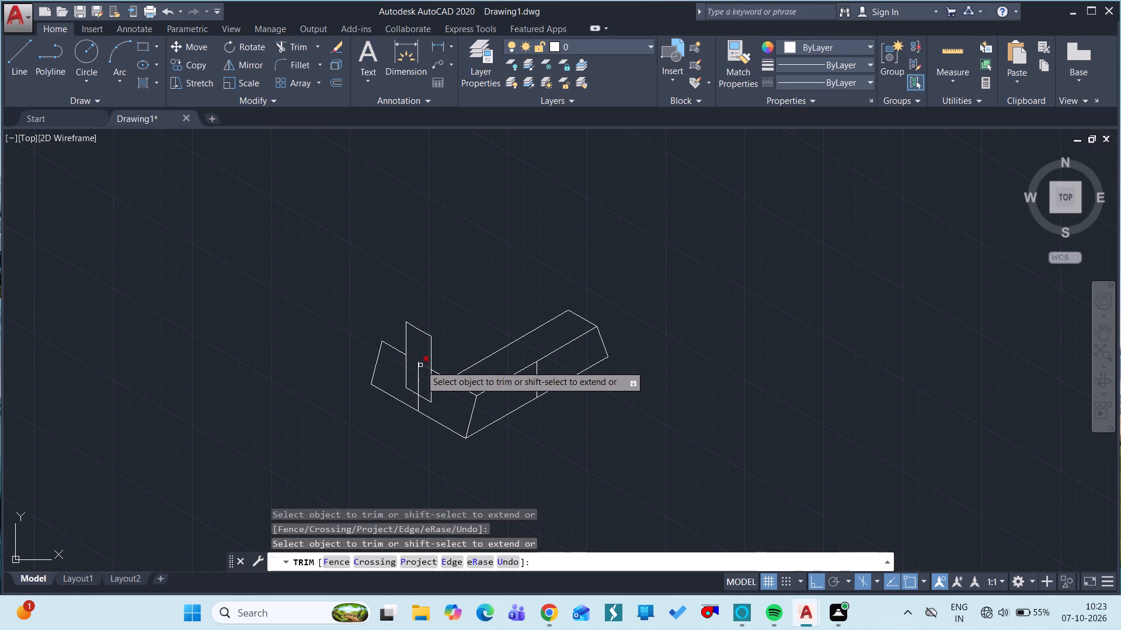
click(420, 365)
click(417, 371)
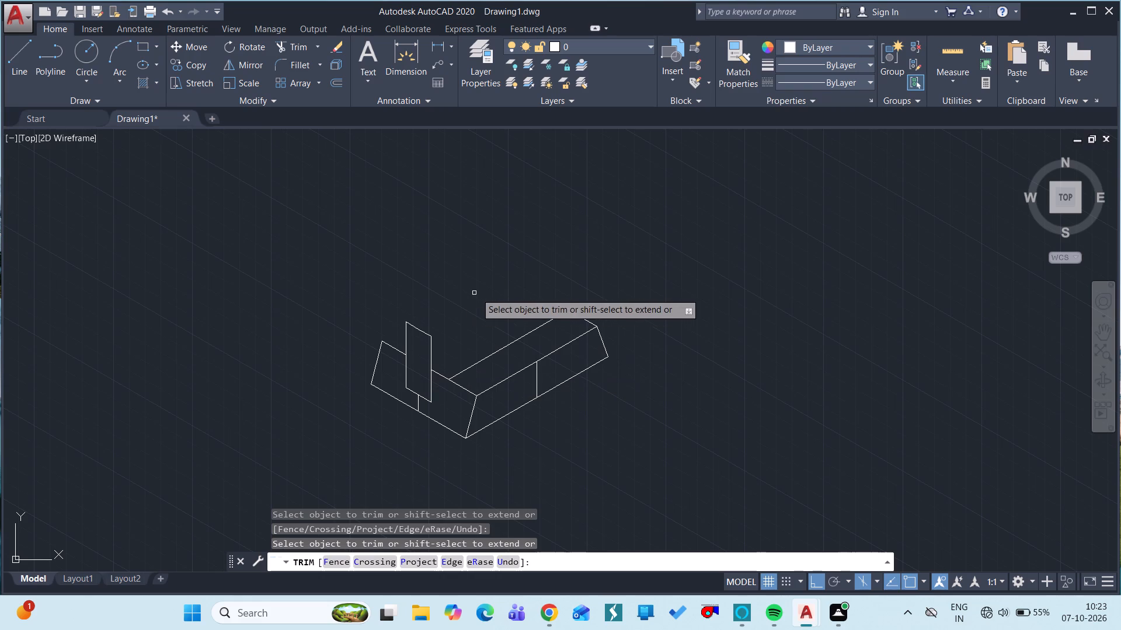
key(Escape)
Erase the leftover vertical stub below the upright face and the short edge segment between that face and the top face's corner.
click(418, 401)
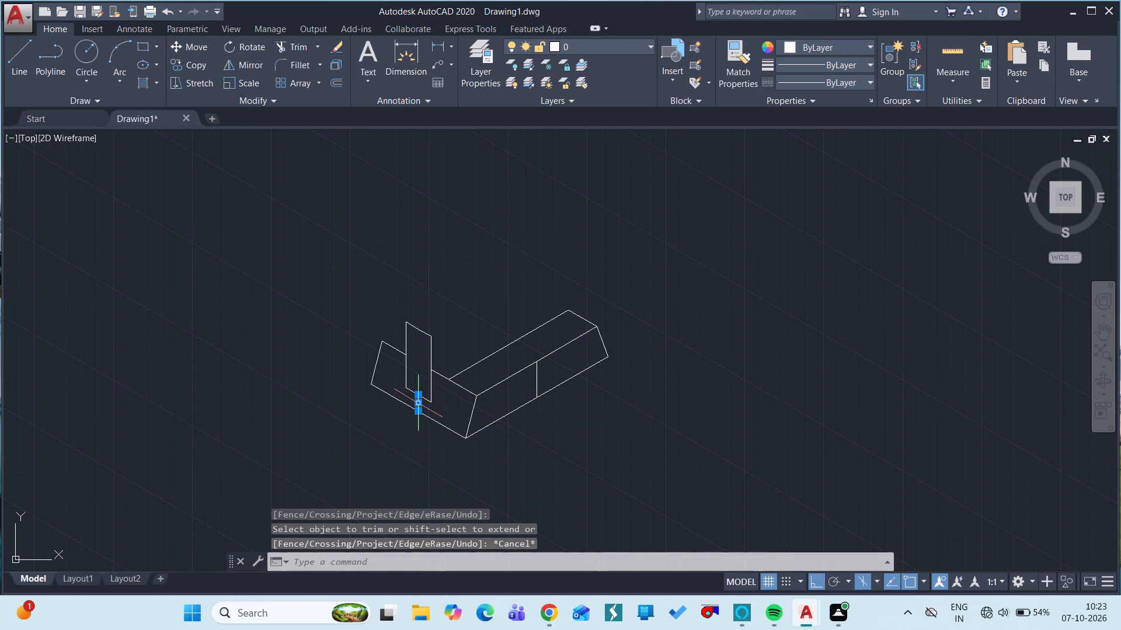
key(e)
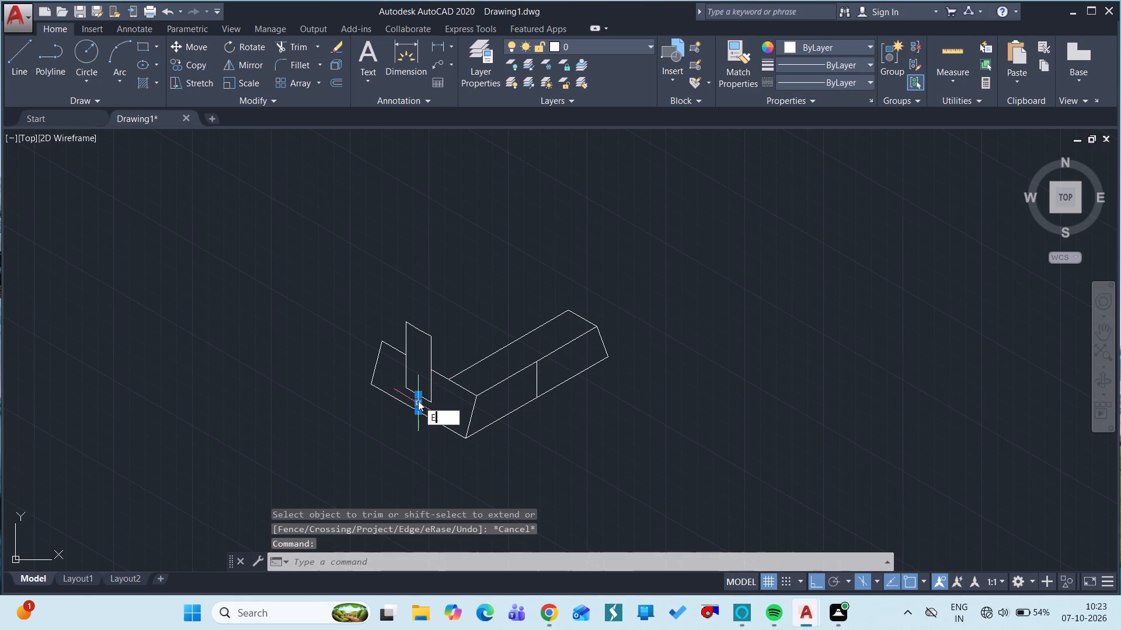
key(space)
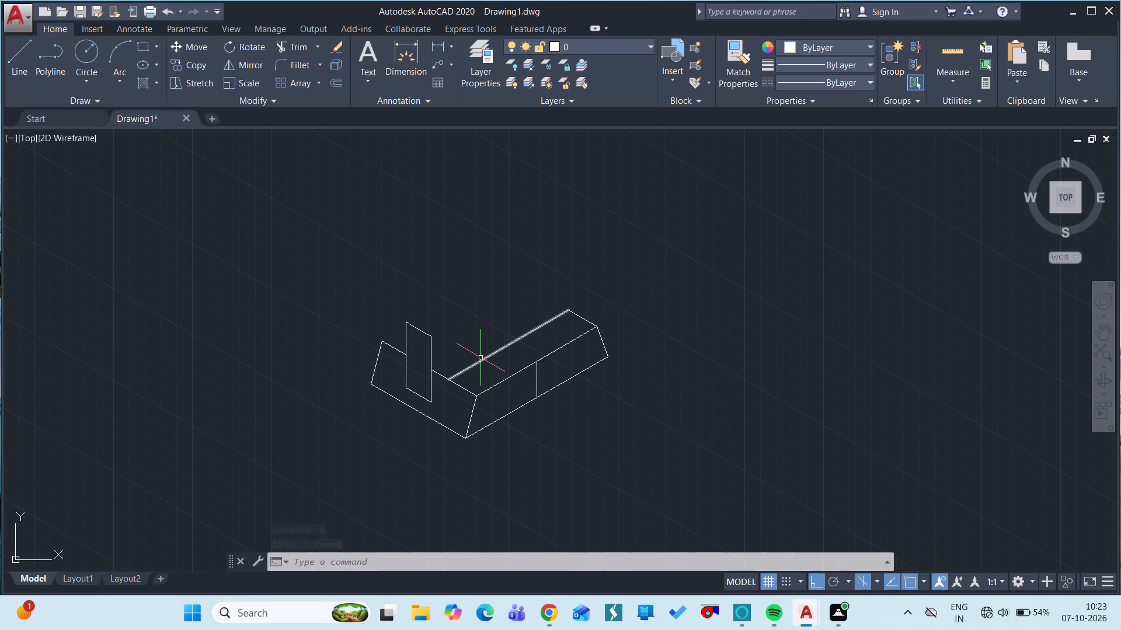
text(TR)
key(space)
key(space)
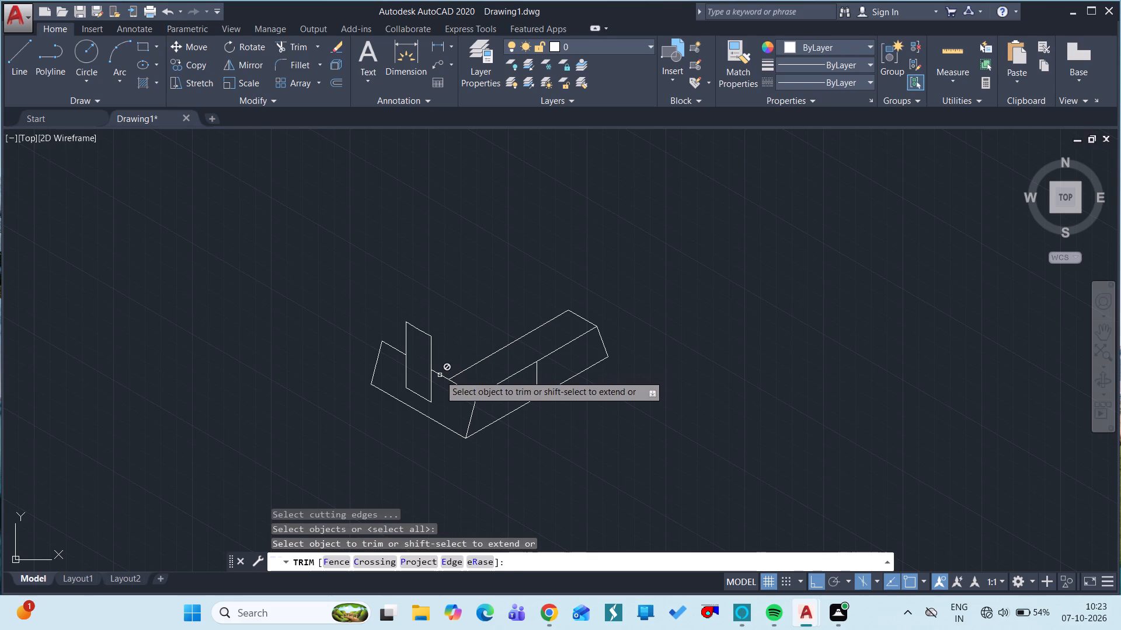
key(Escape)
click(440, 375)
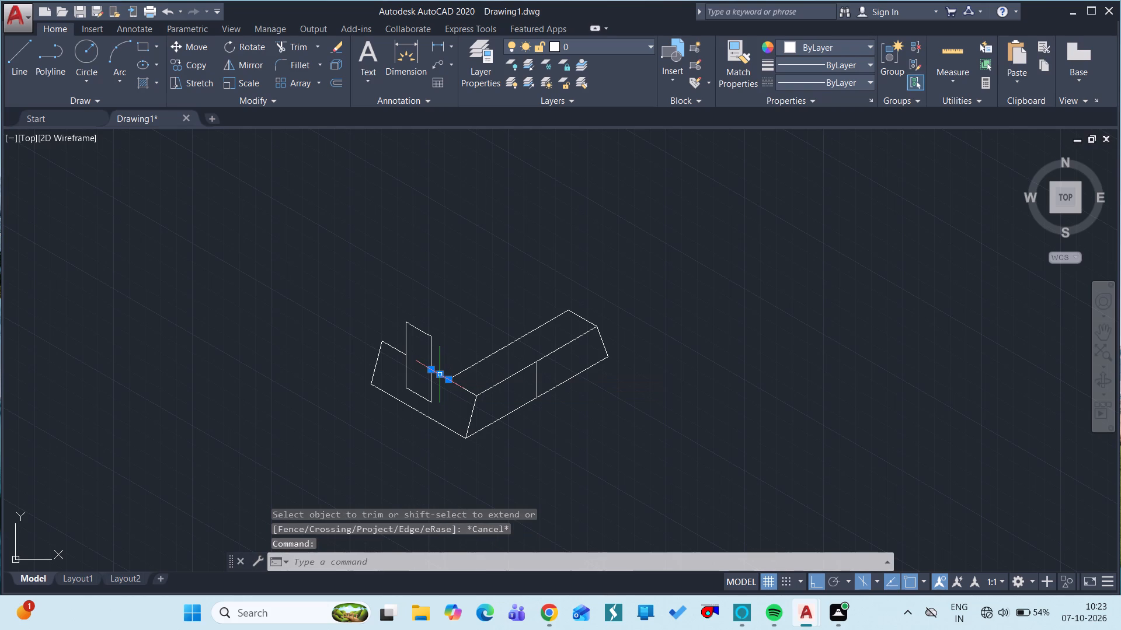
key(e)
key(space)
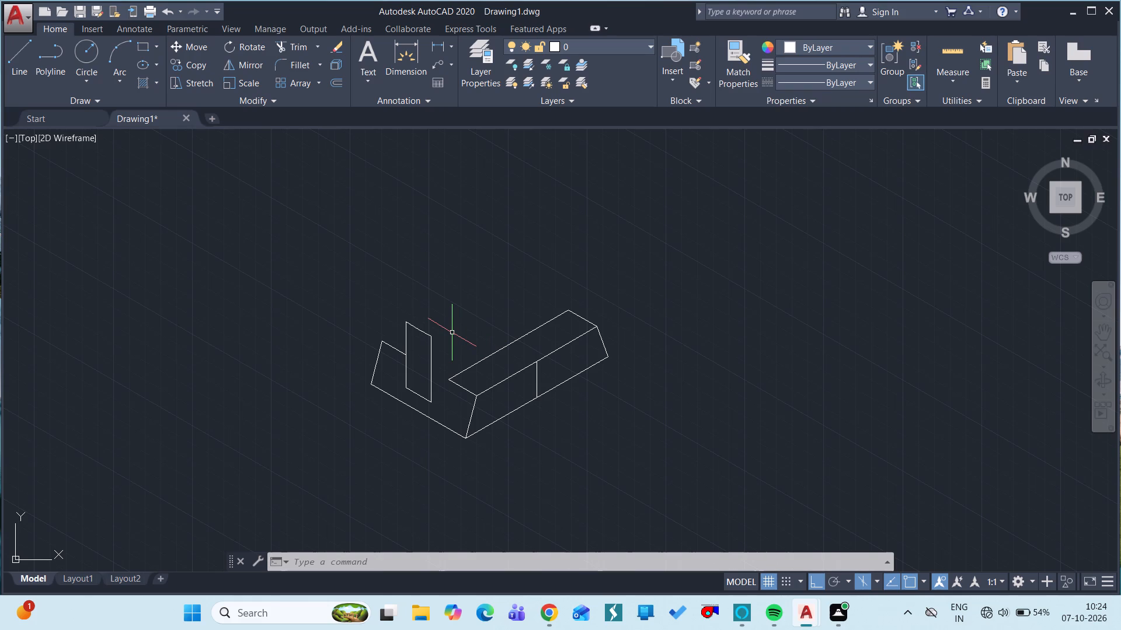
On the right isoplane, draw a 16-unit line at 30° from each of the upright face's two top corners.
text(L)
key(space)
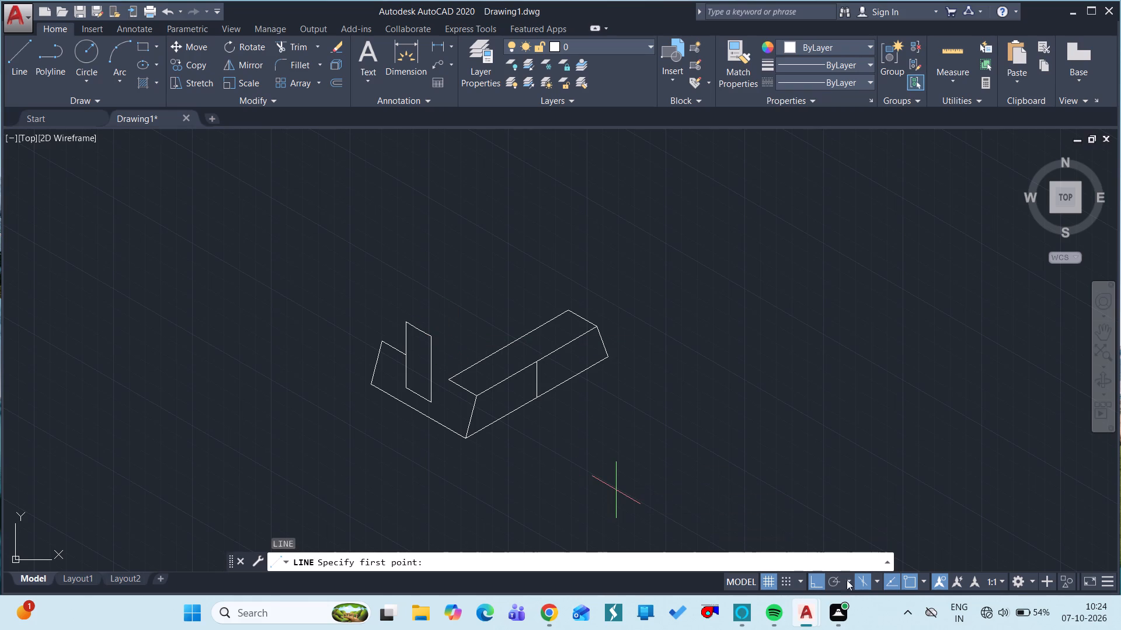
click(877, 582)
click(880, 557)
drag(429, 334, 488, 300)
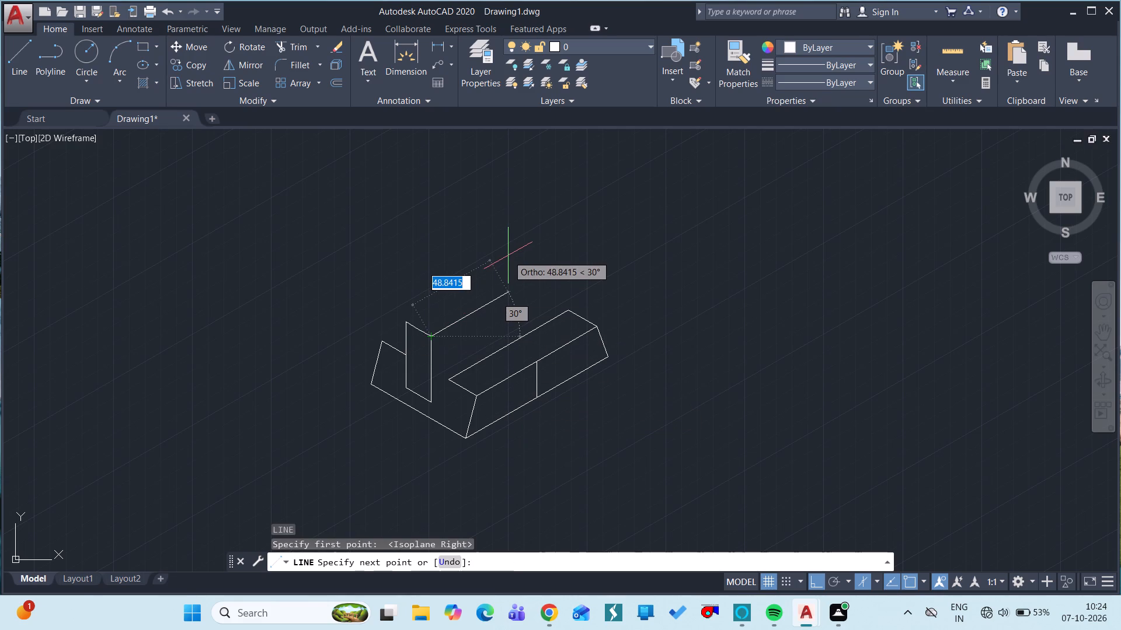
text(16)
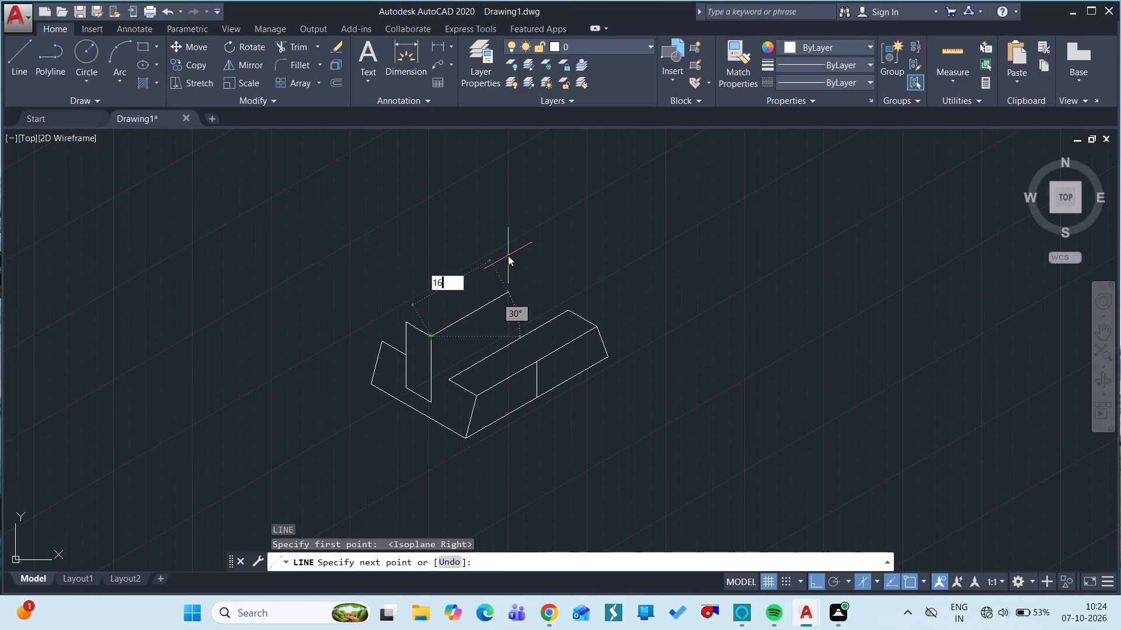
key(space)
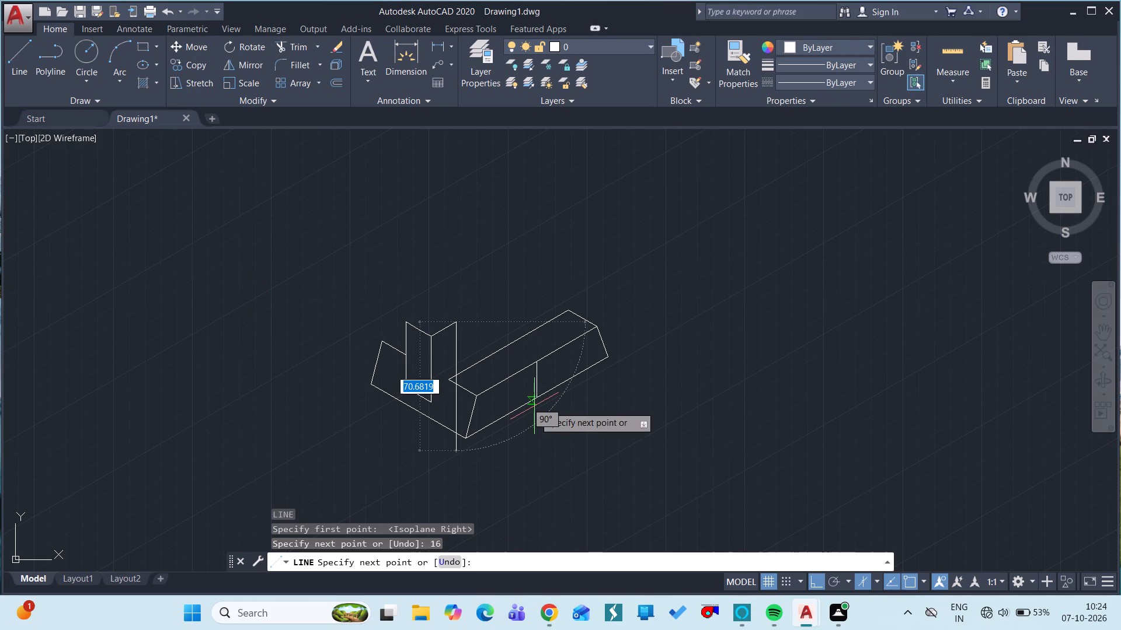
key(Escape)
text(L)
key(space)
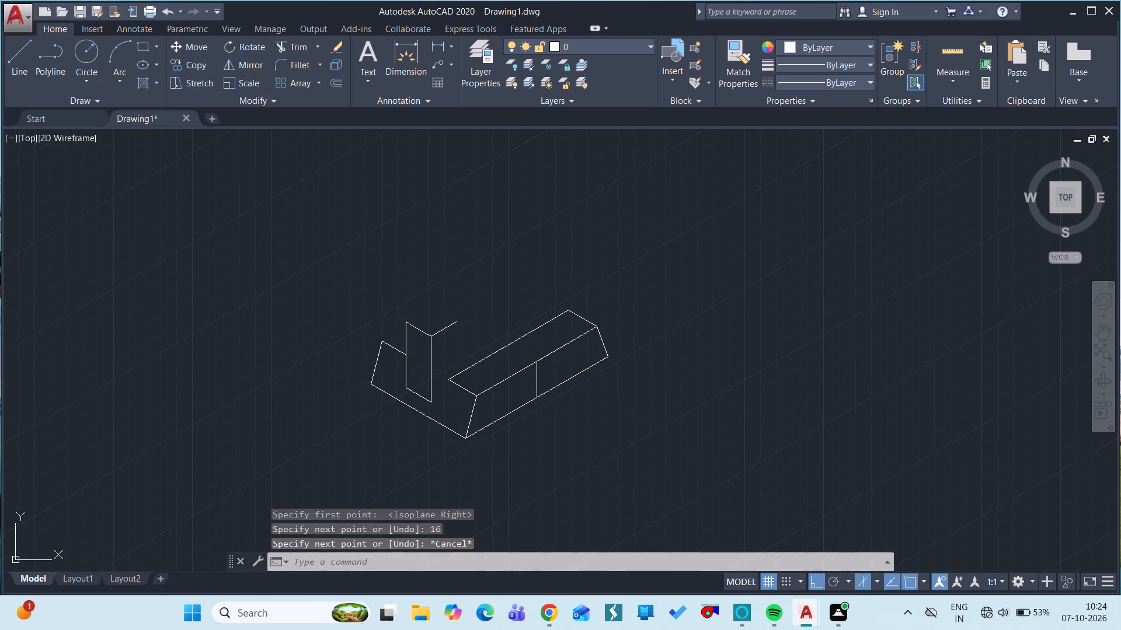
click(405, 324)
text(16)
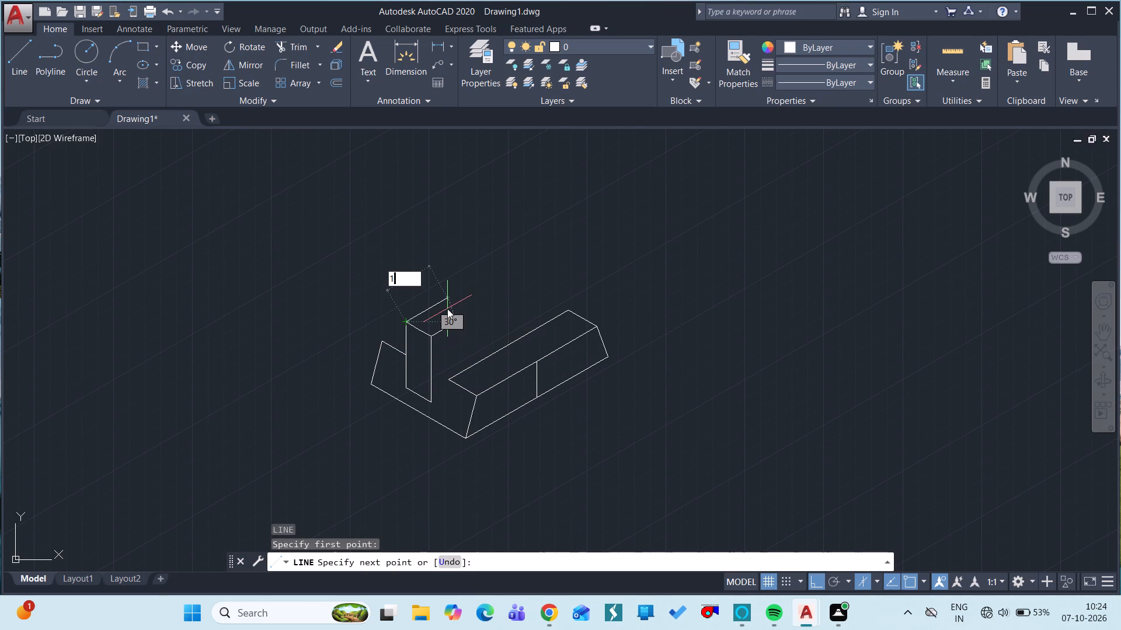
key(space)
key(Escape)
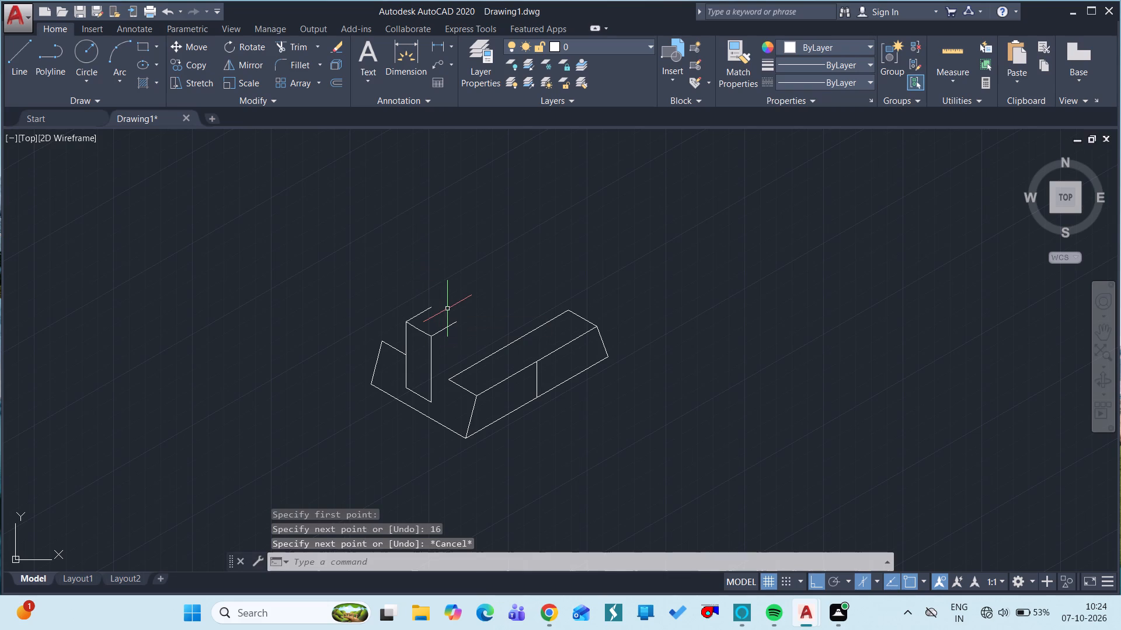
On the left isoplane, close the upright block's top face with a 16-unit line joining the ends of the two 30° edges.
text(L)
key(space)
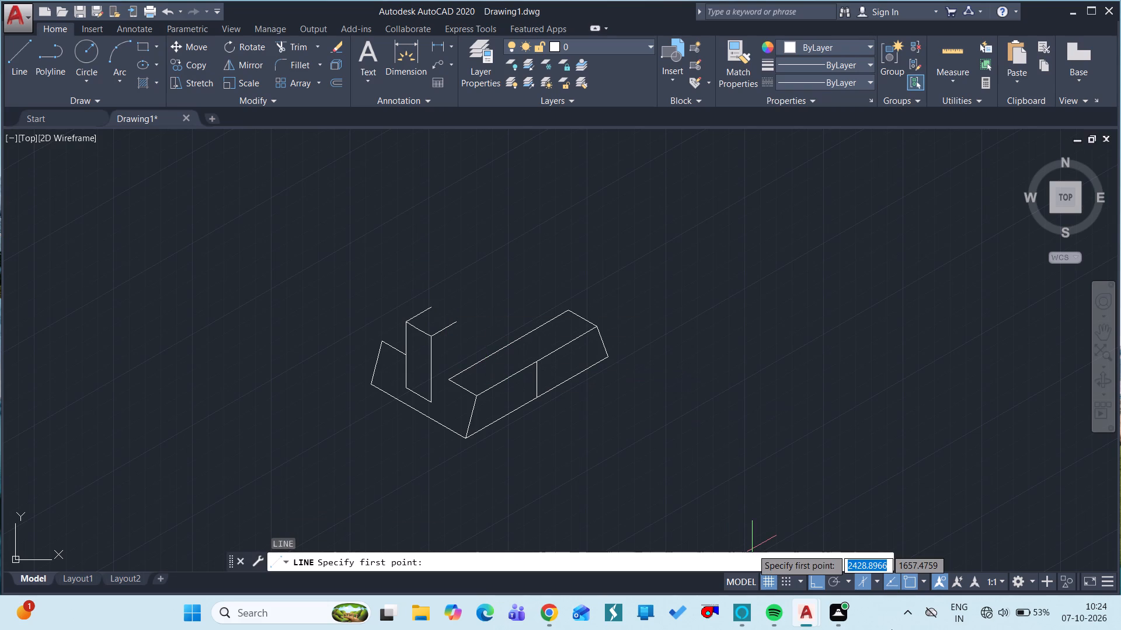
click(875, 580)
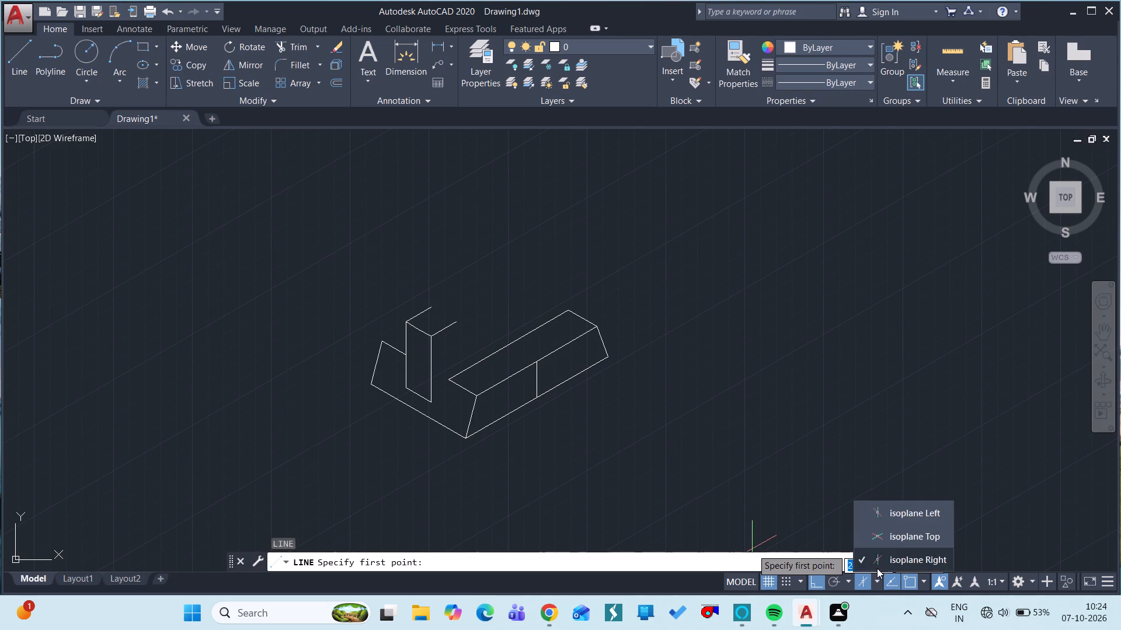
click(901, 519)
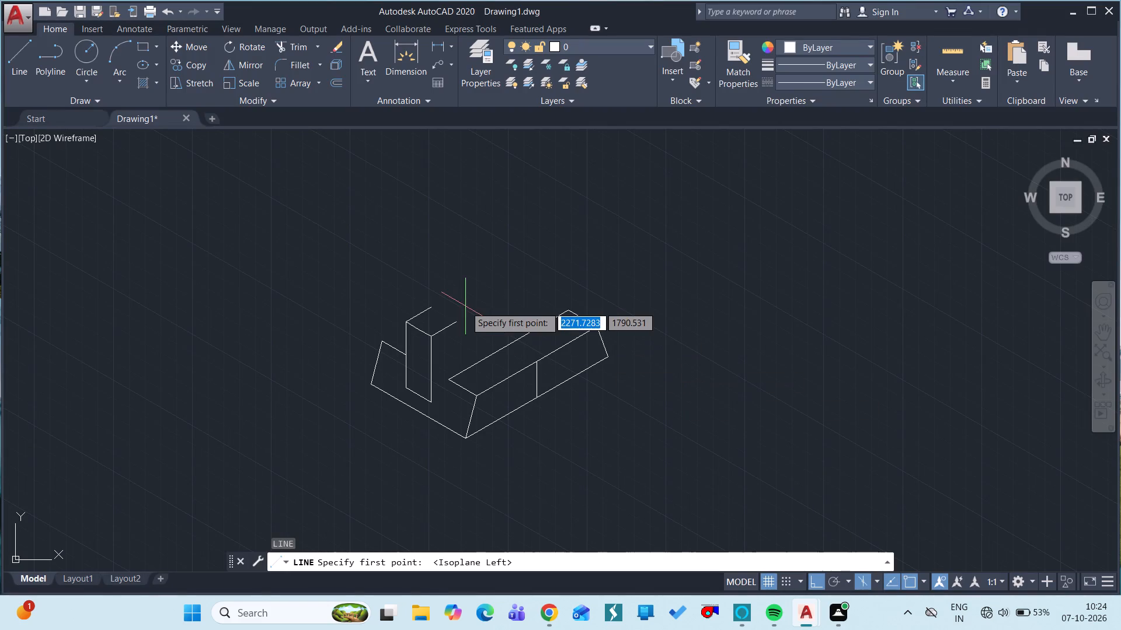
drag(432, 307, 433, 308)
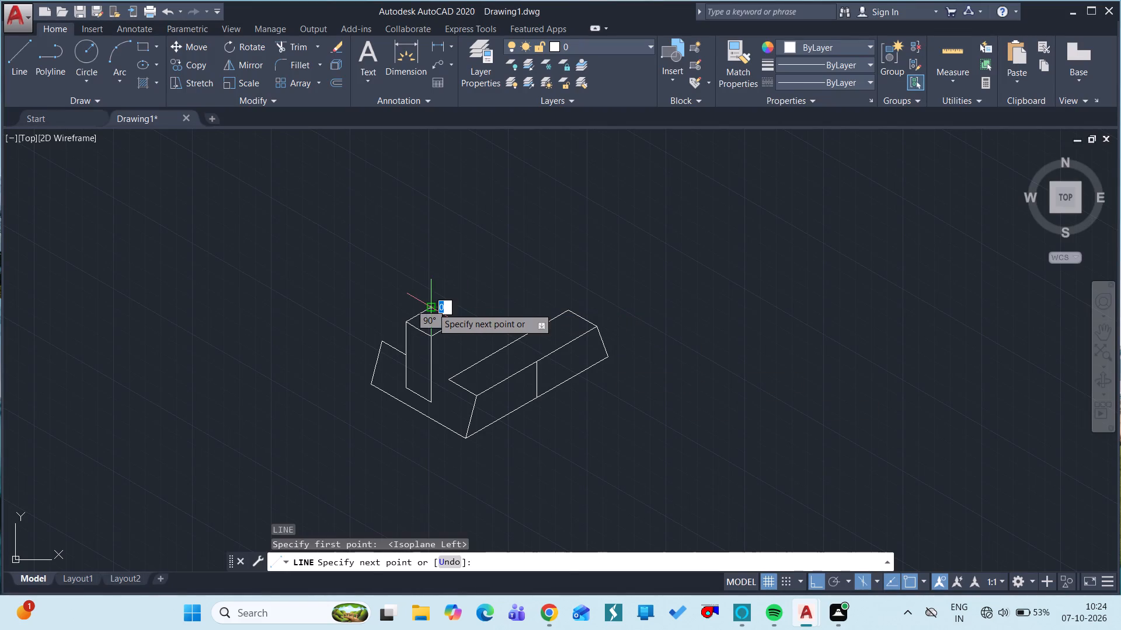
drag(433, 308, 446, 318)
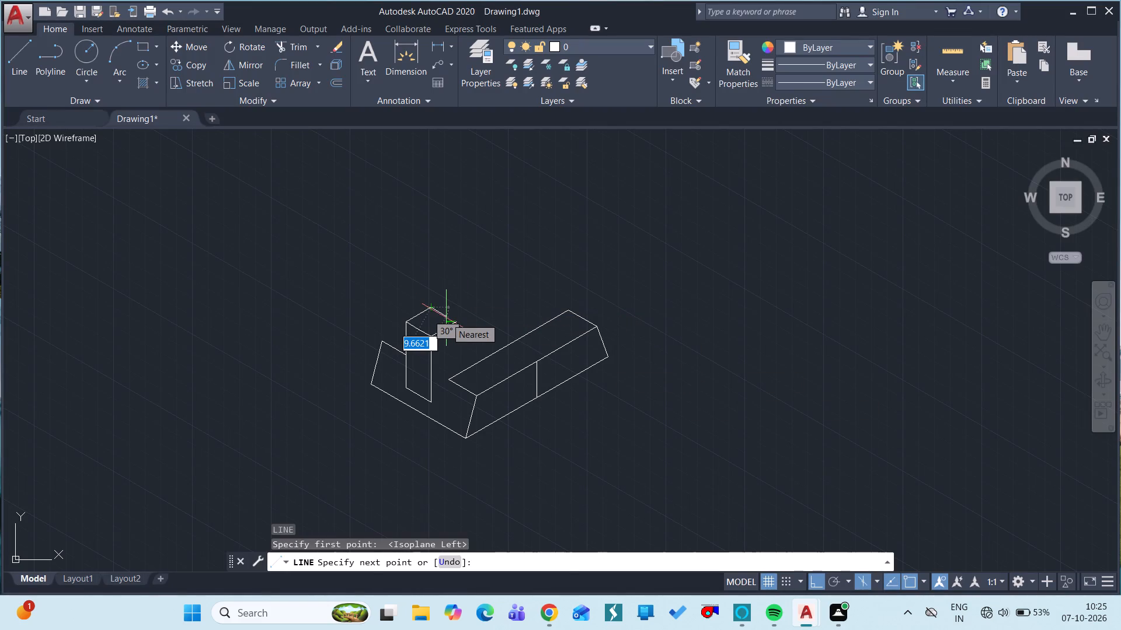
text(16)
key(space)
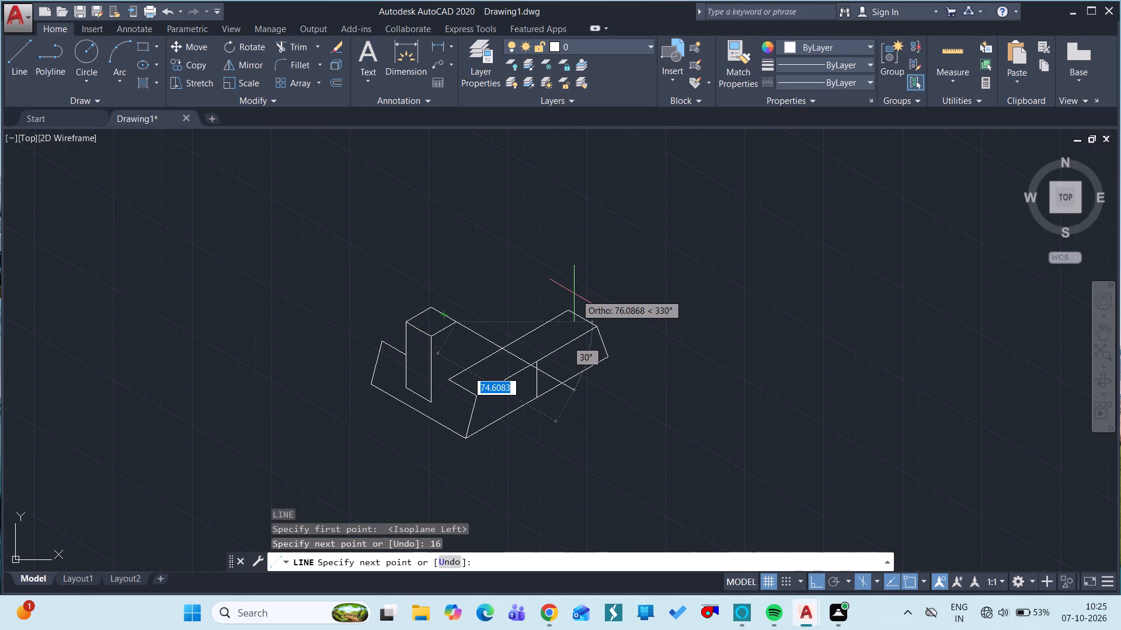
key(Escape)
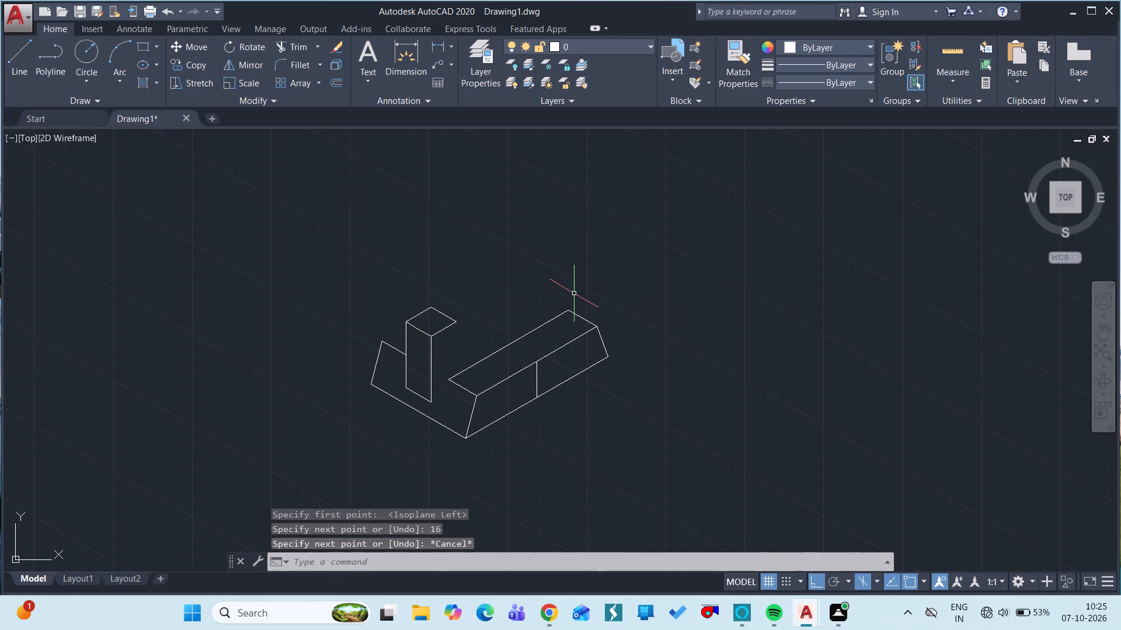
Draw a sloped line from the outer corner of the upright block's top face to the foot of its near vertical edge.
text(L)
key(space)
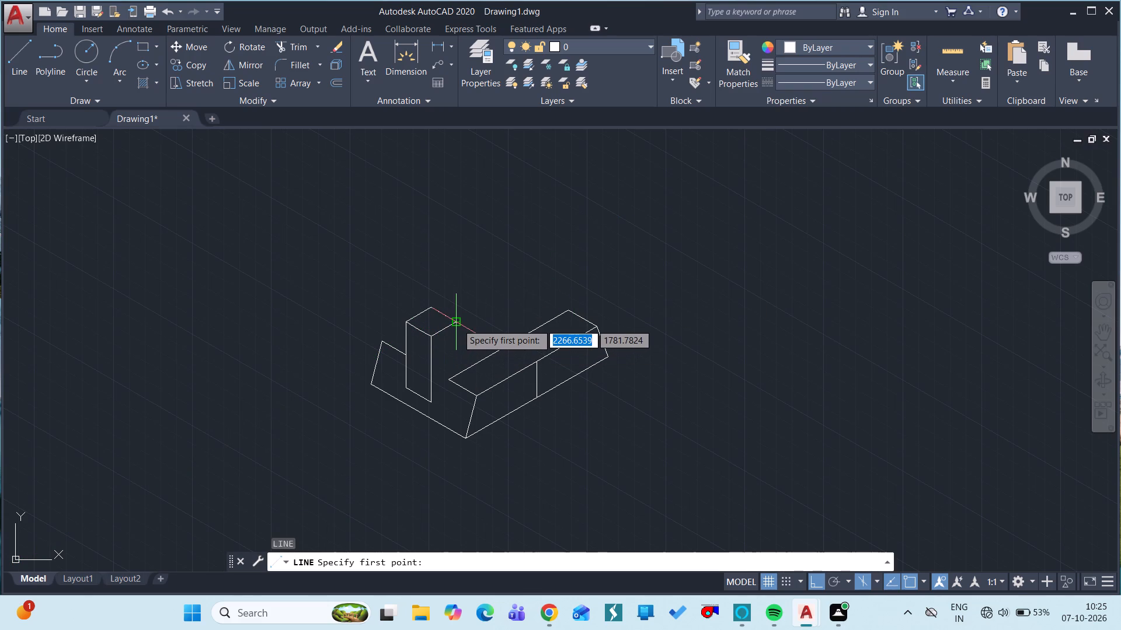
drag(457, 324, 430, 412)
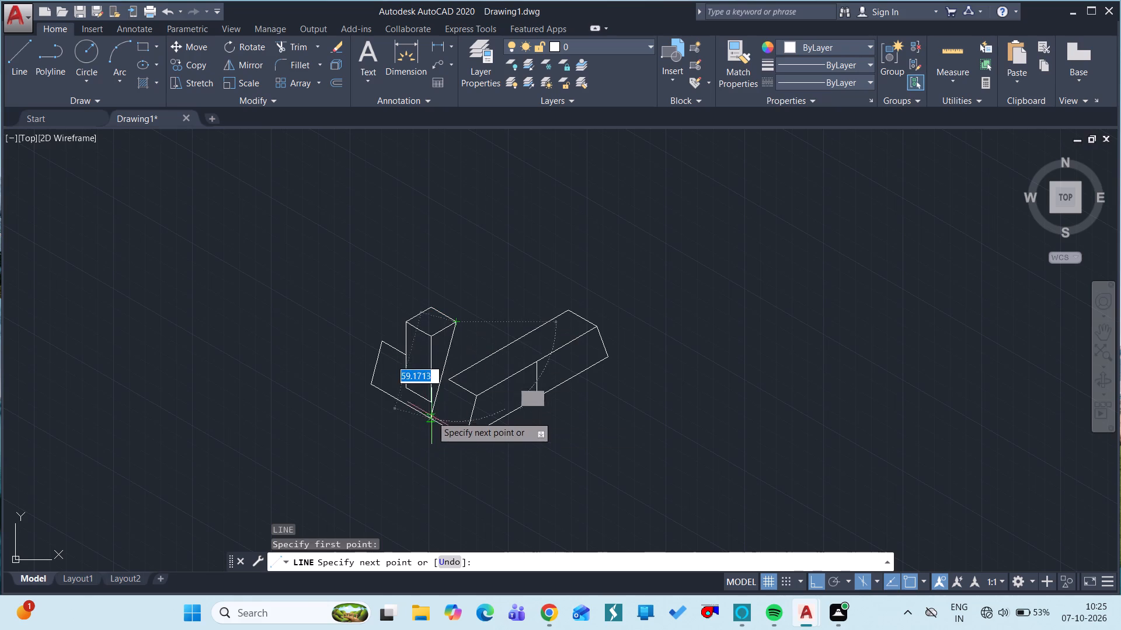
drag(430, 412, 429, 398)
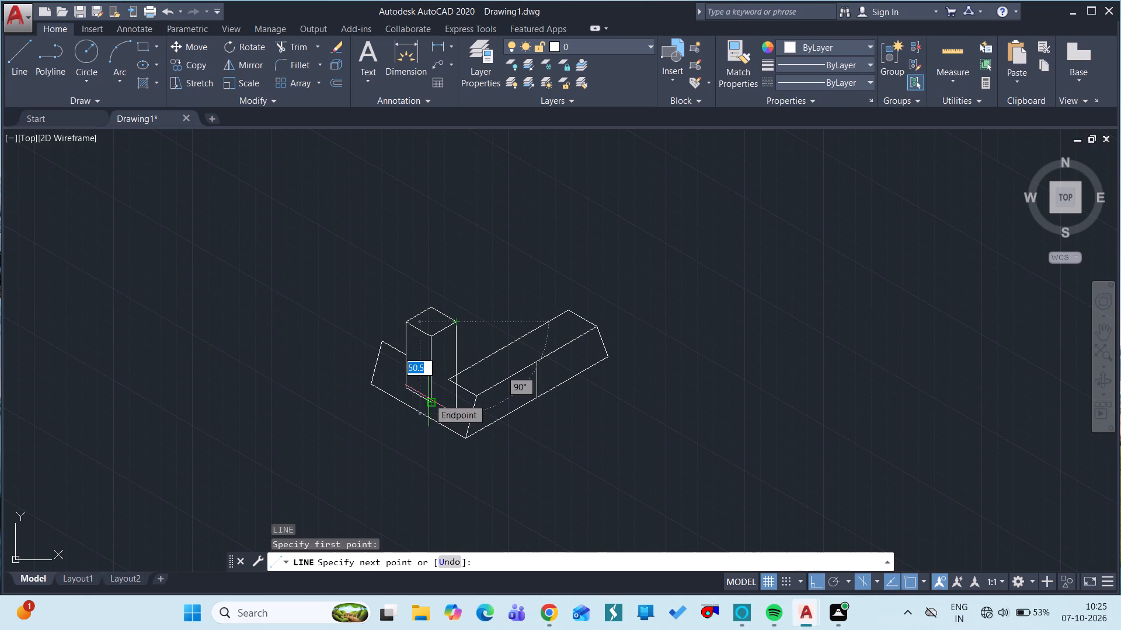
click(429, 398)
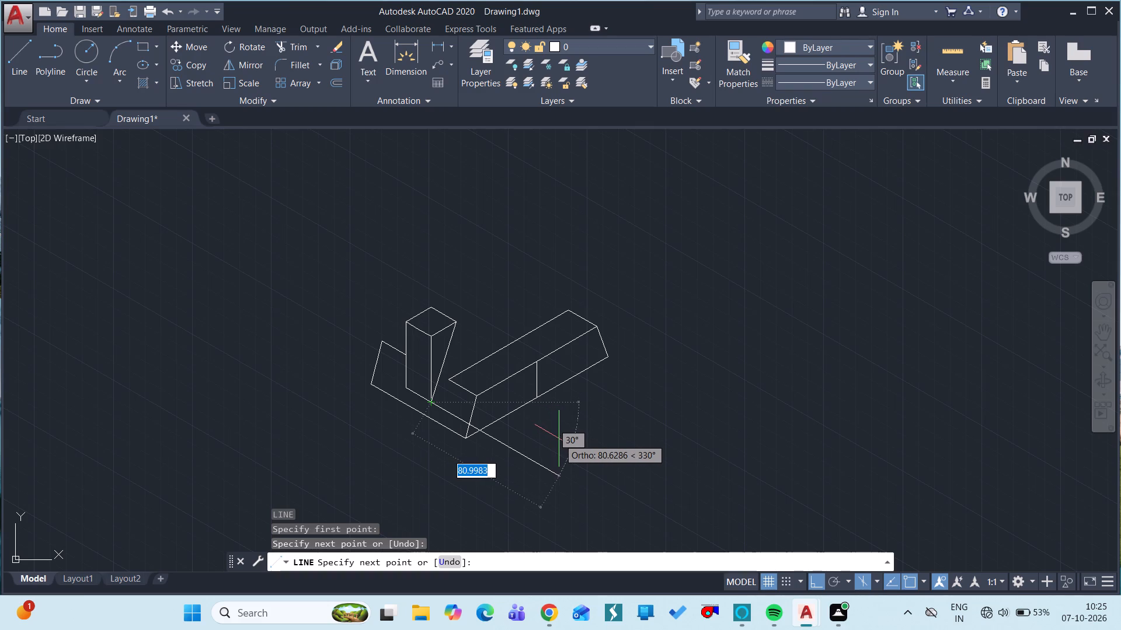
key(Escape)
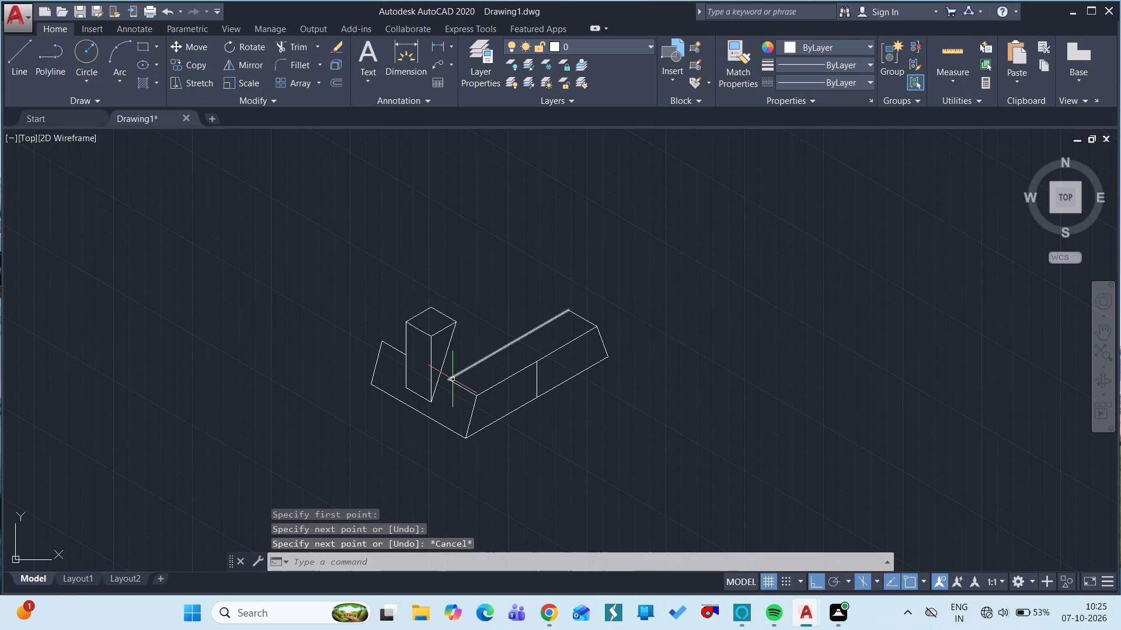
On the right isoplane, draw a 30° line from the far upper corner of the sloped end face past the upright block.
text(L)
key(space)
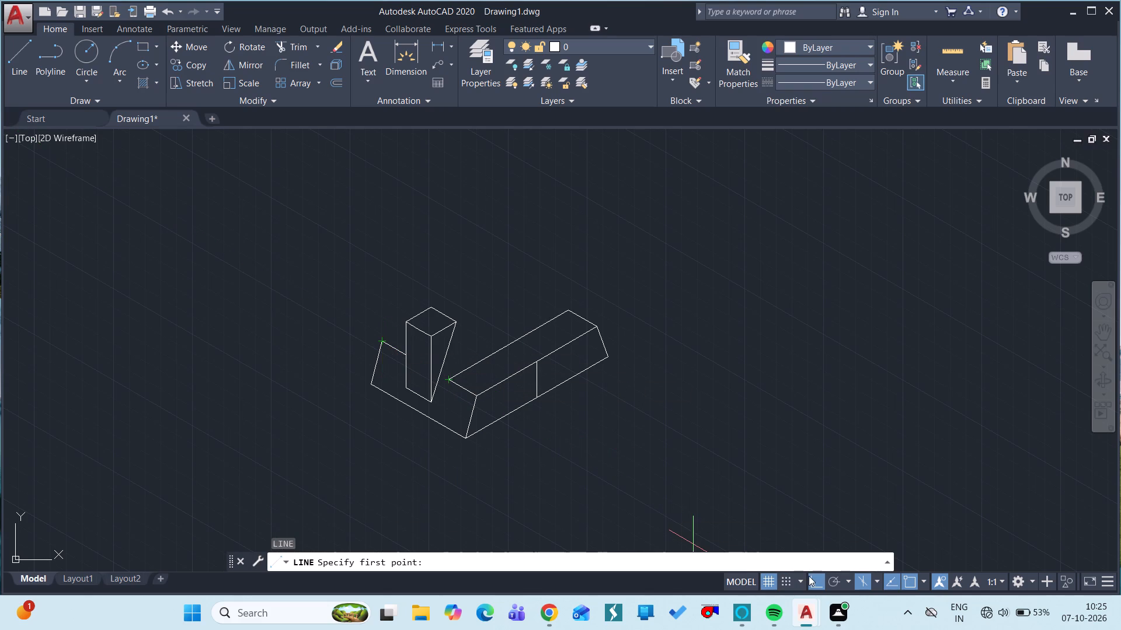
click(876, 578)
click(877, 553)
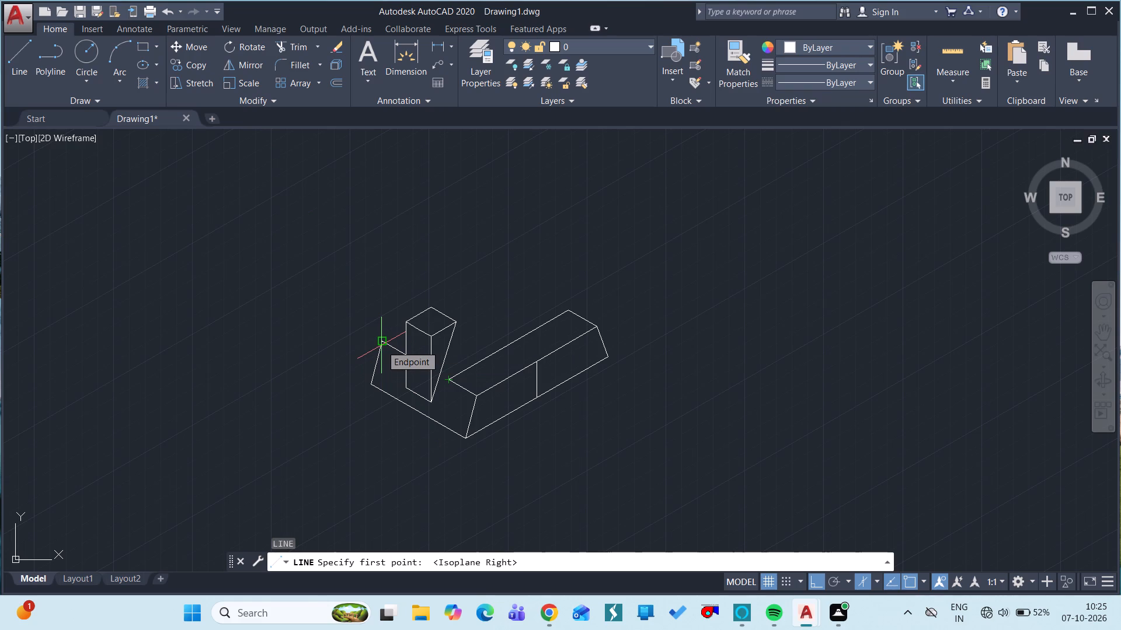
click(381, 345)
click(510, 296)
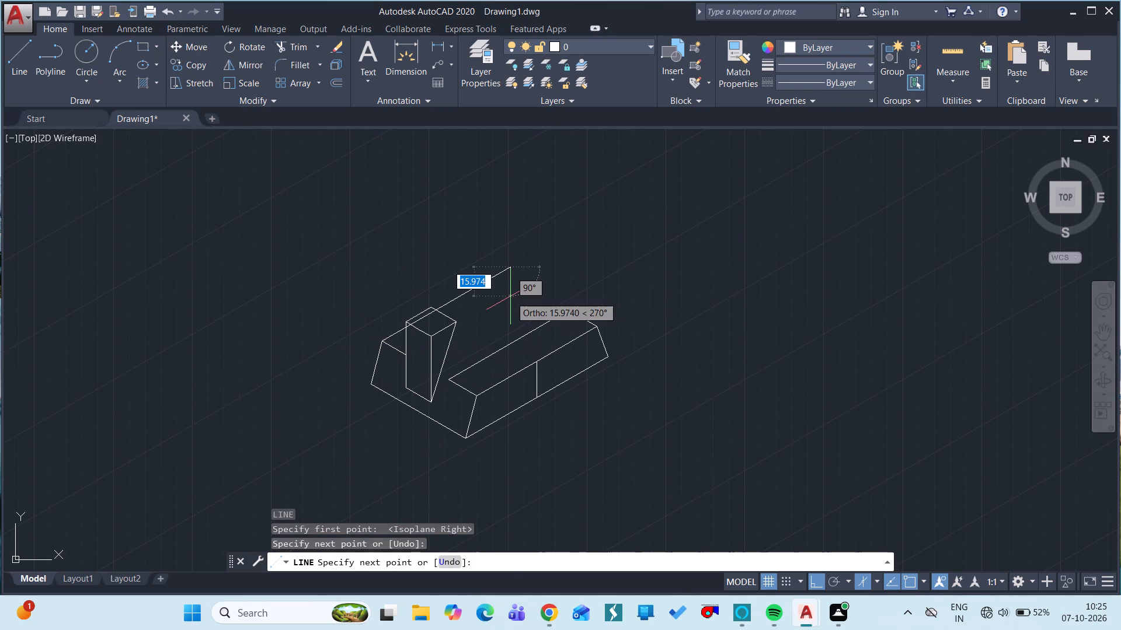
key(Escape)
Trim the new 30° line where it passes beyond and behind the upright block, ending it at the block's vertical edge.
text(TR)
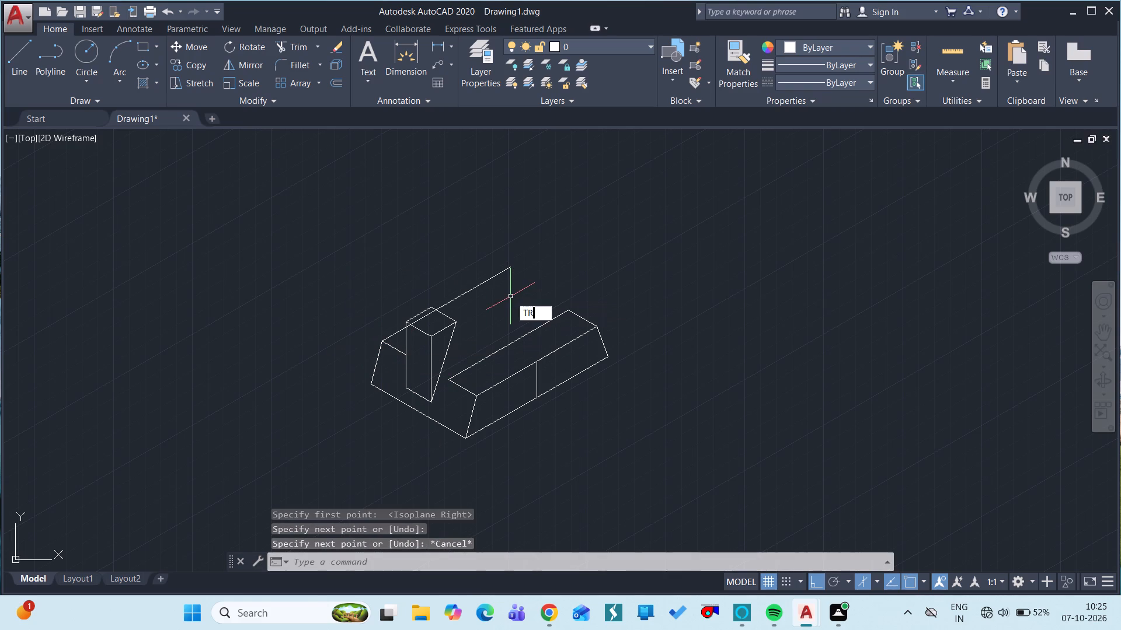
key(space)
key(space)
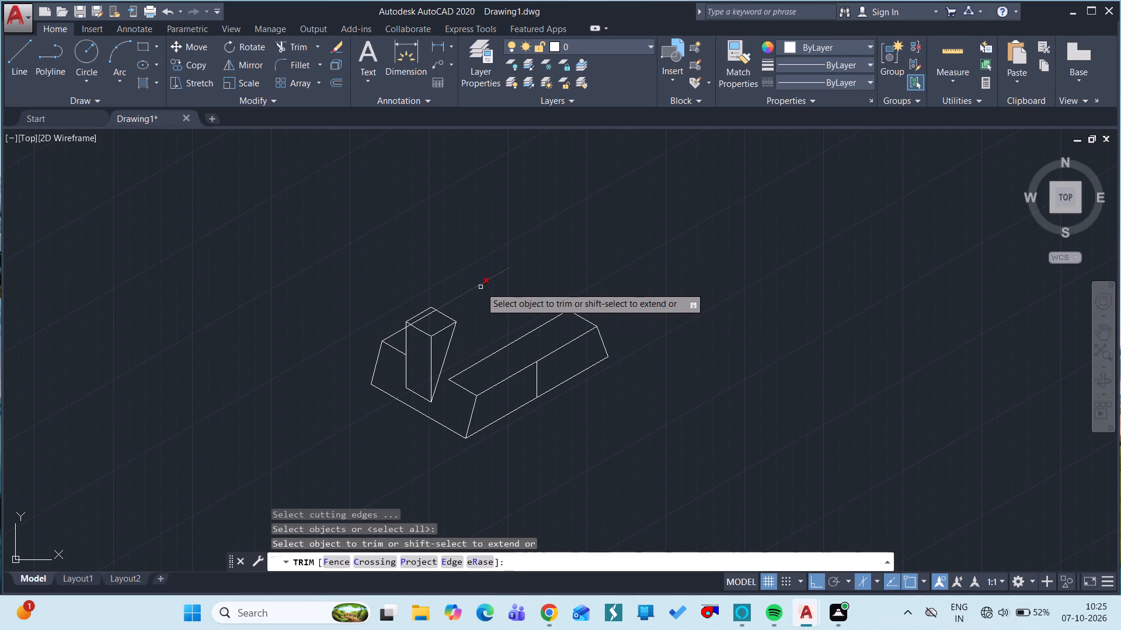
click(480, 287)
drag(420, 320, 409, 328)
ctrl+scroll(409, 328, up, 4)
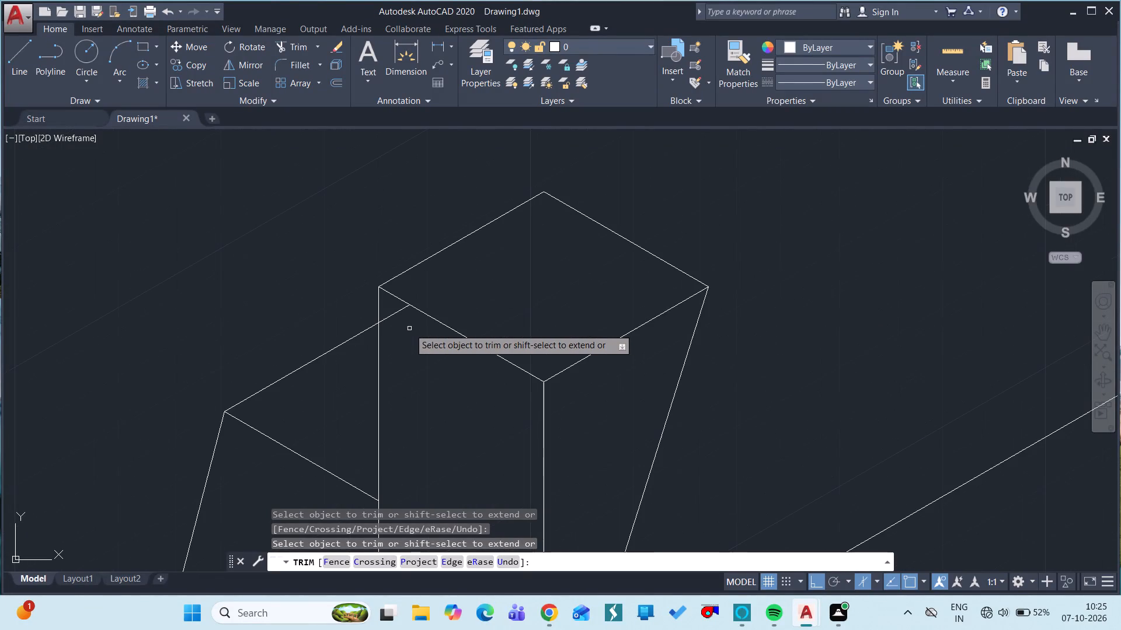
click(396, 311)
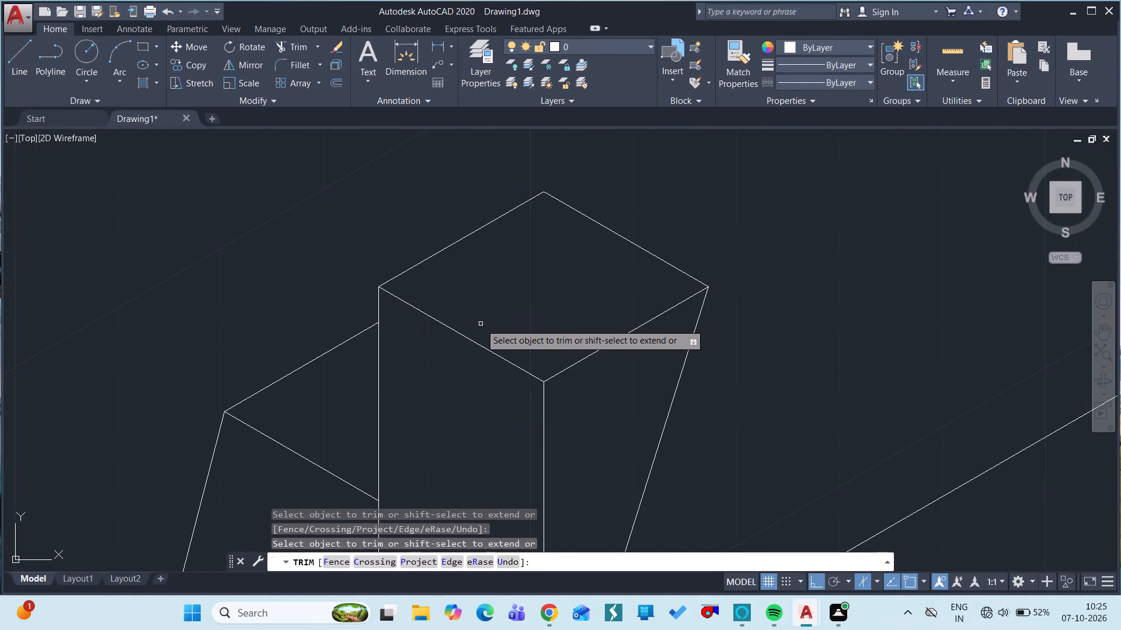
ctrl+scroll(481, 324, down, 3)
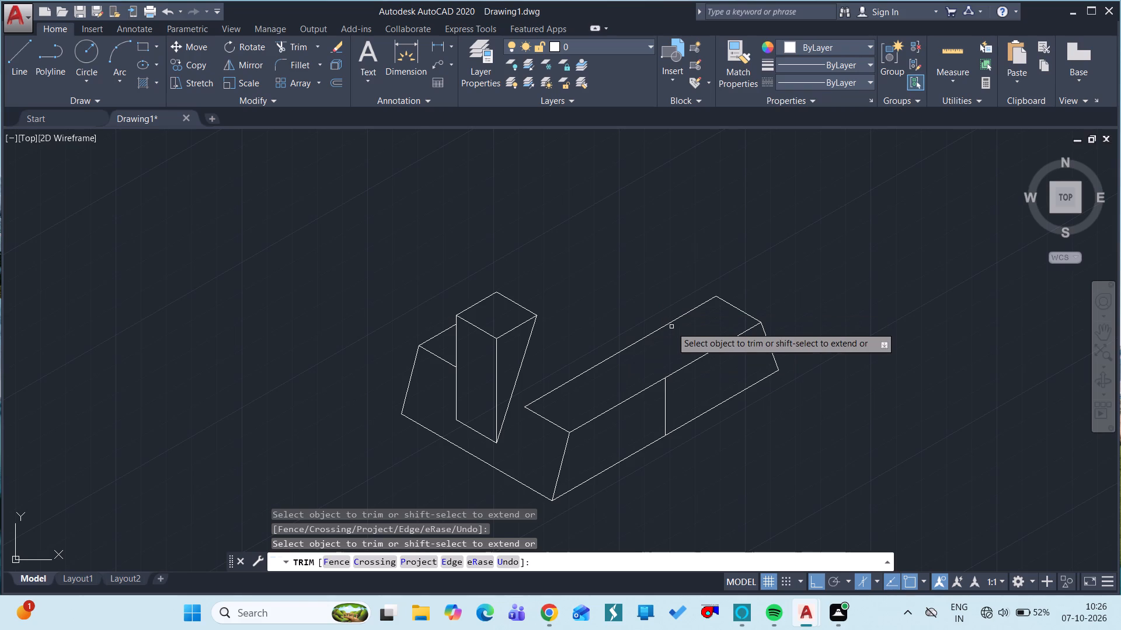
key(Escape)
From the midpoint of the long block's rear top edge, draw guide lines 25 units along the edge towards its near end and 38 units vertically up.
text(L)
key(space)
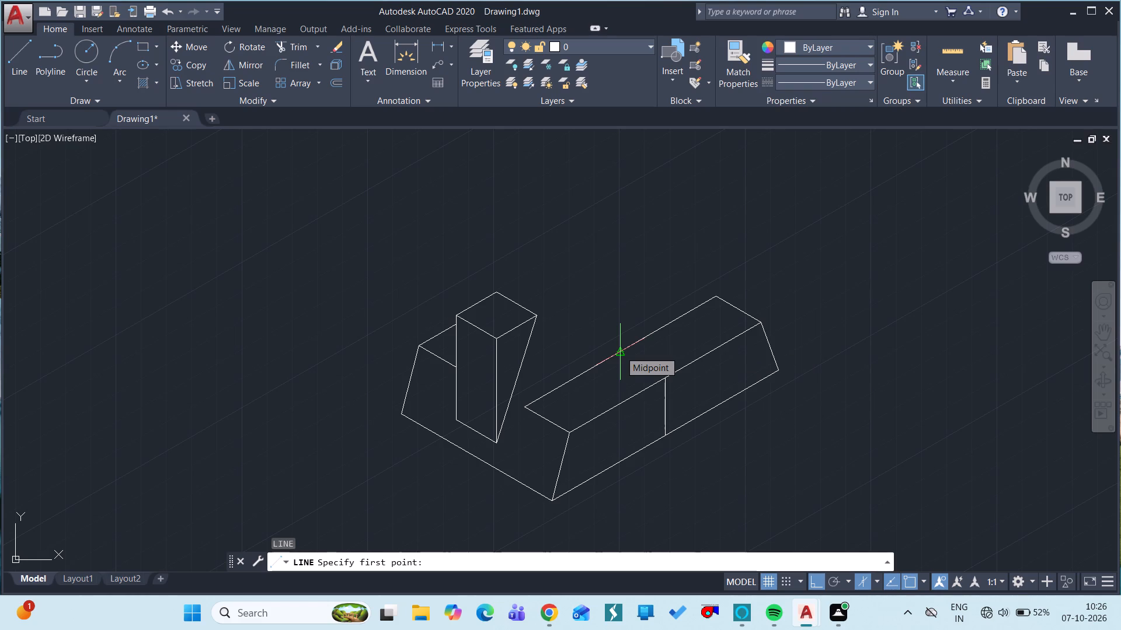
click(620, 351)
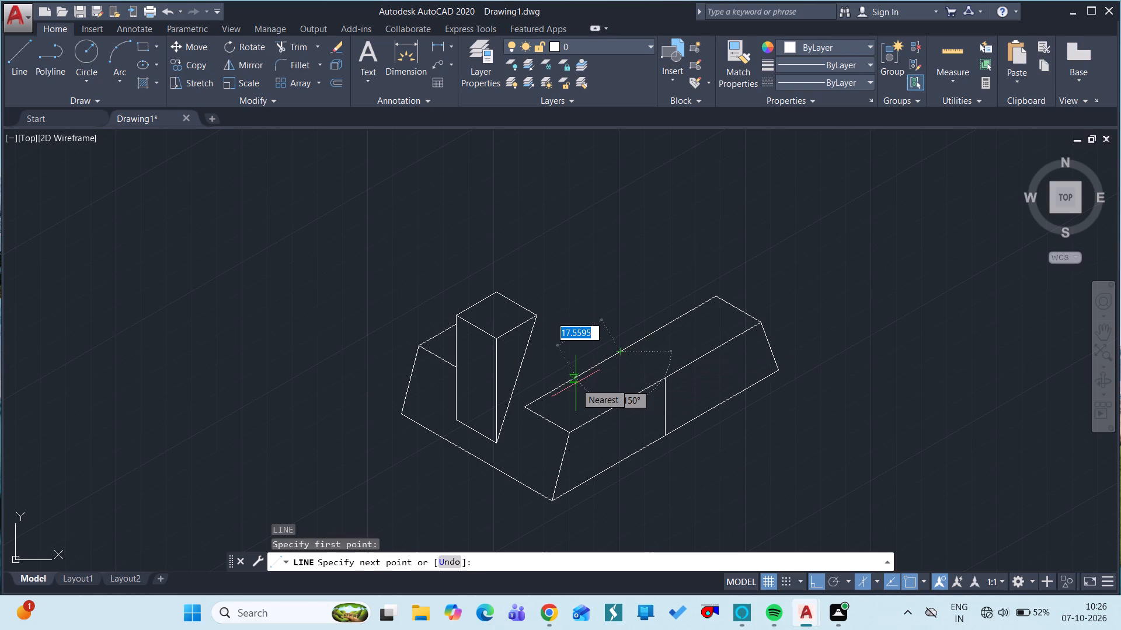
text(25)
key(space)
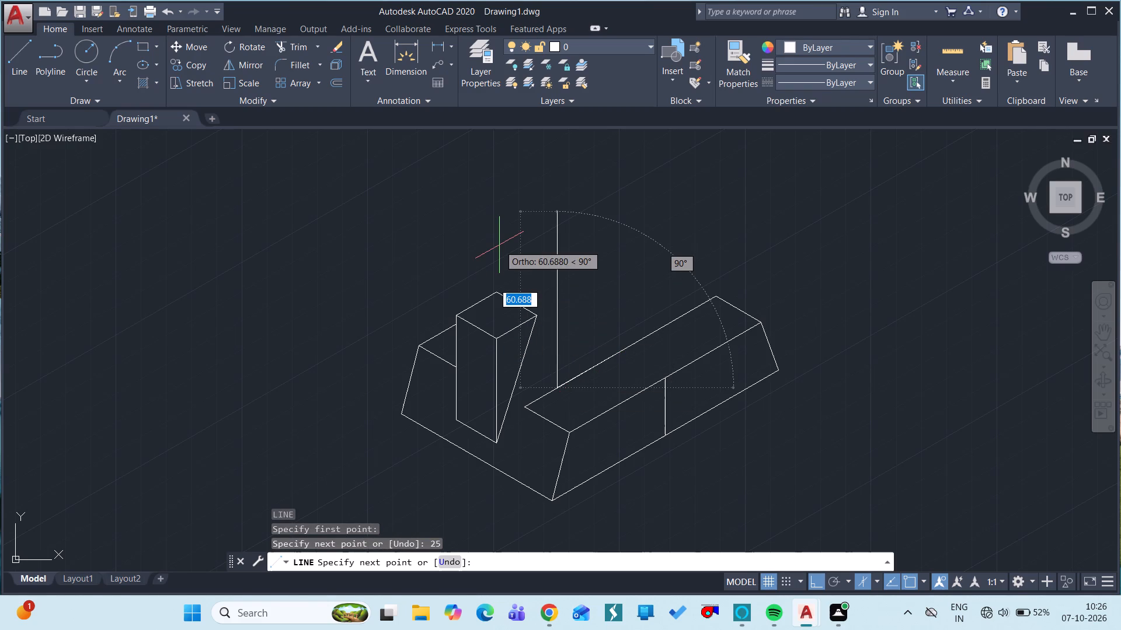
text(38)
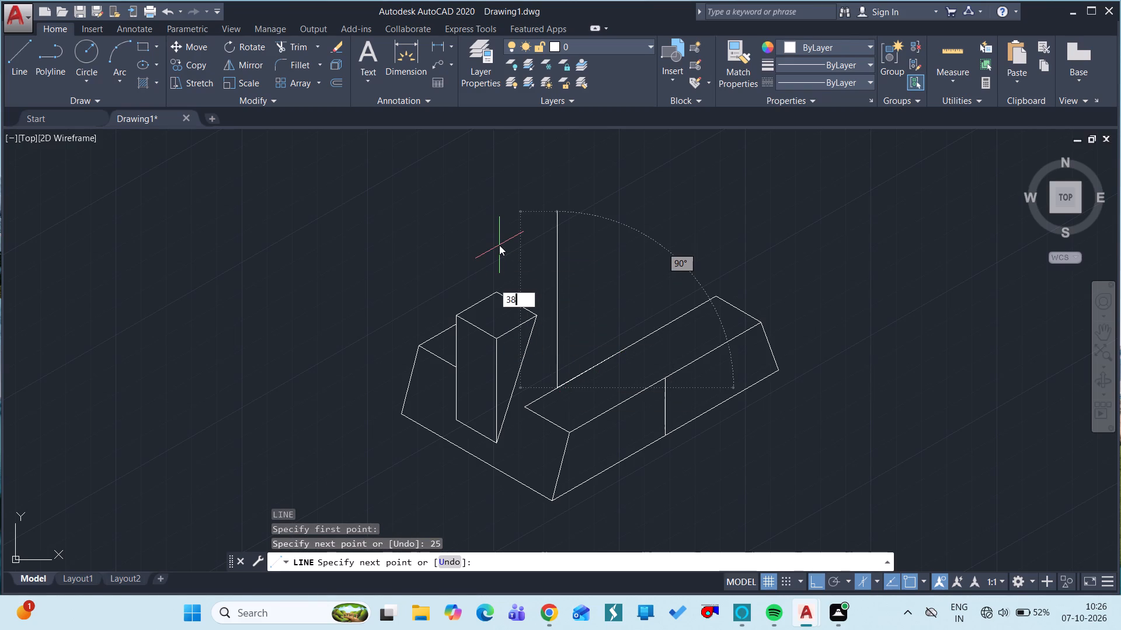
key(space)
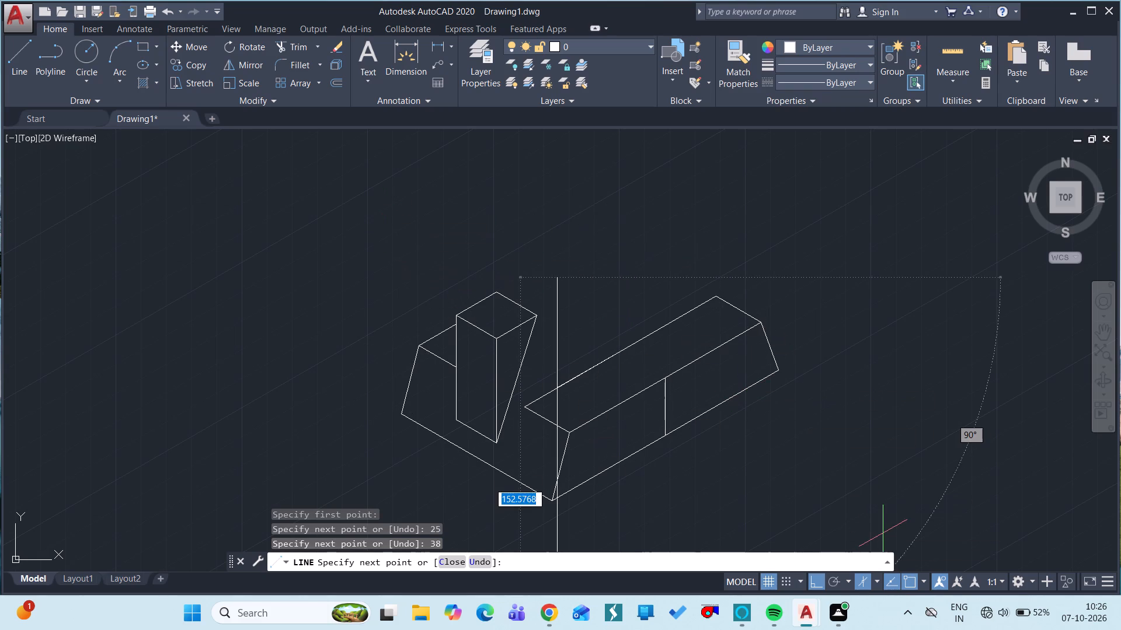
On the left isoplane, continue from the top of the vertical guide with a 24-unit line at 150°.
click(877, 585)
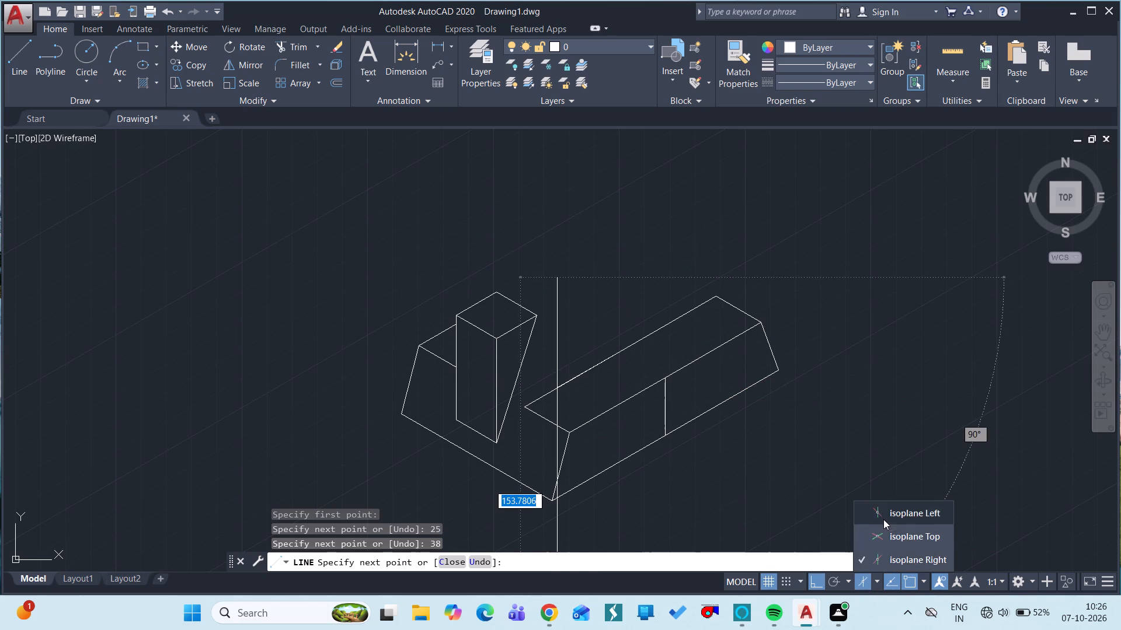
click(884, 517)
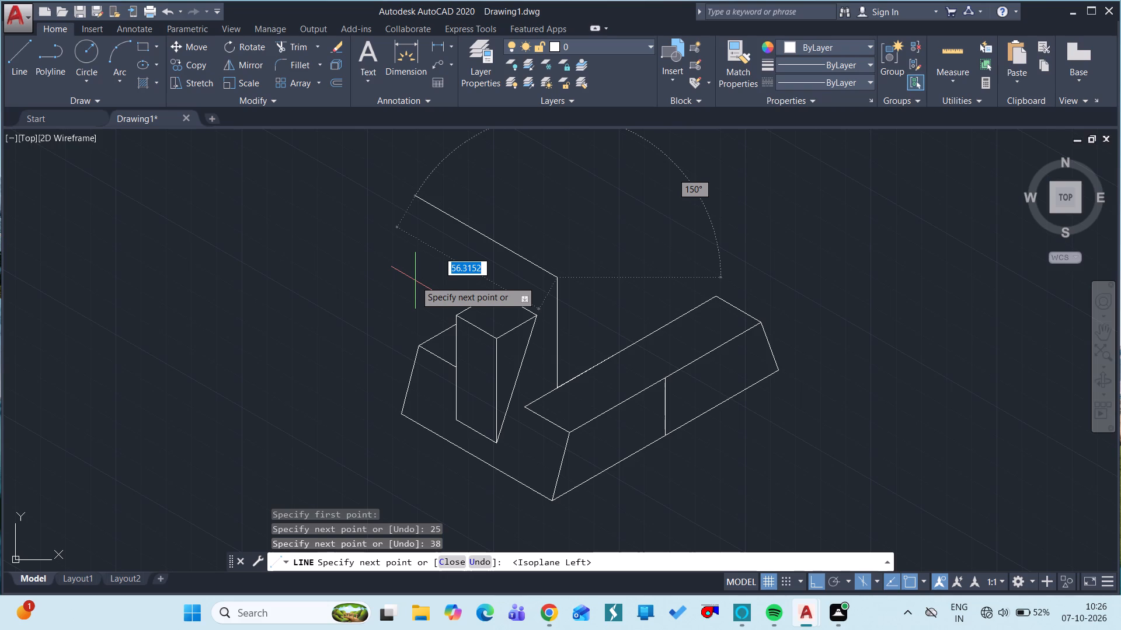
text(24)
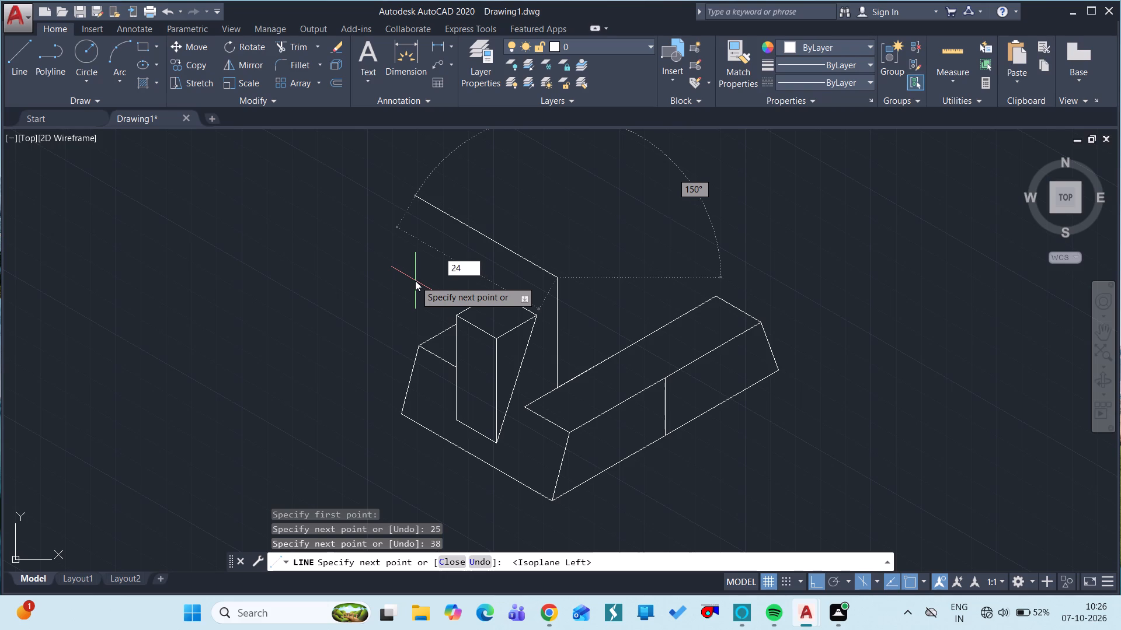
key(space)
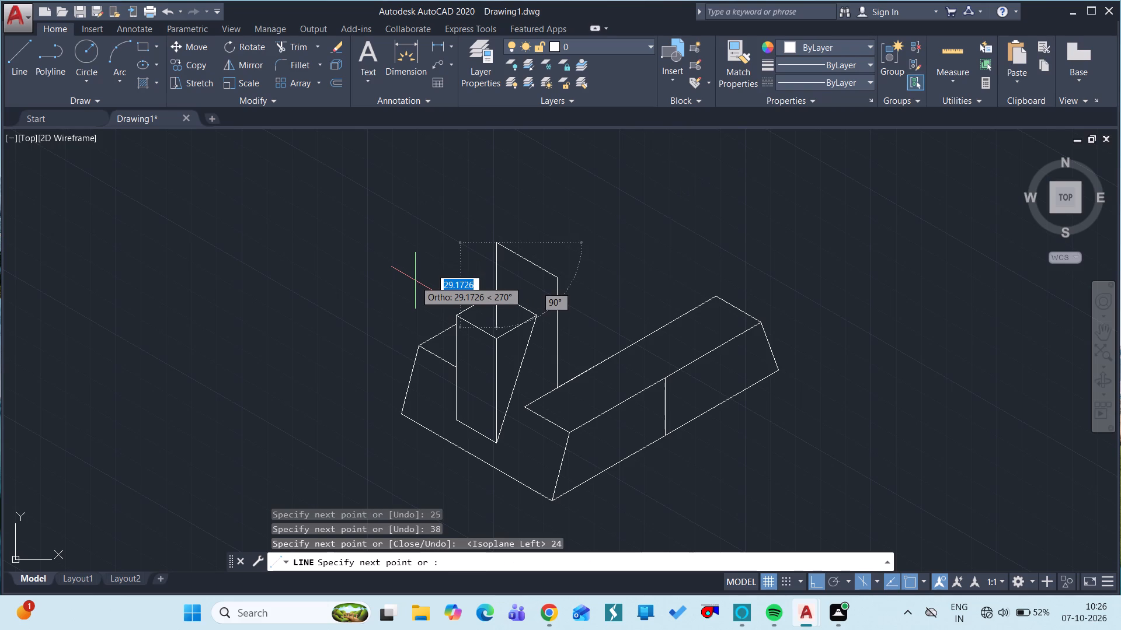
key(Escape)
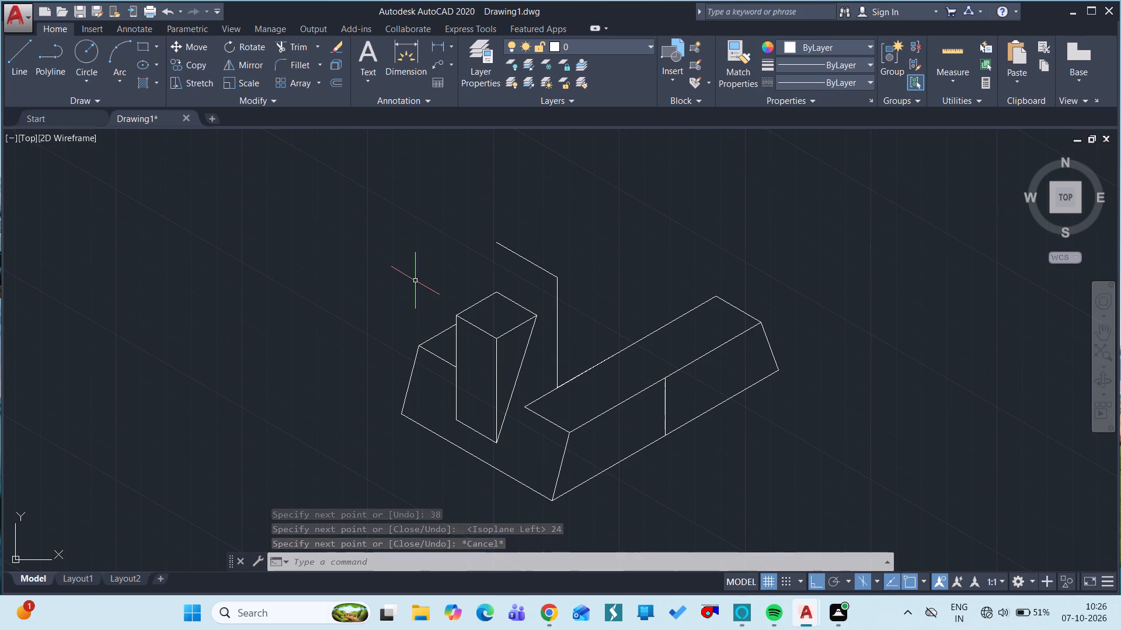
Draw a sloped line from the top of the 38-unit vertical guide to the rear near corner of the long block's top face.
text(L)
key(space)
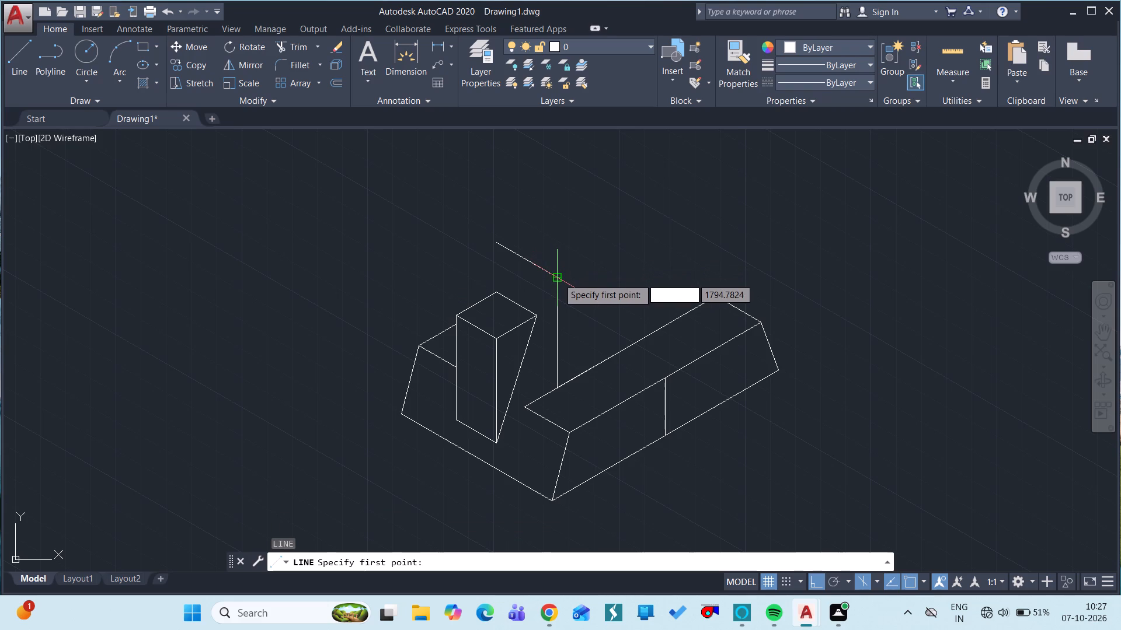
click(558, 278)
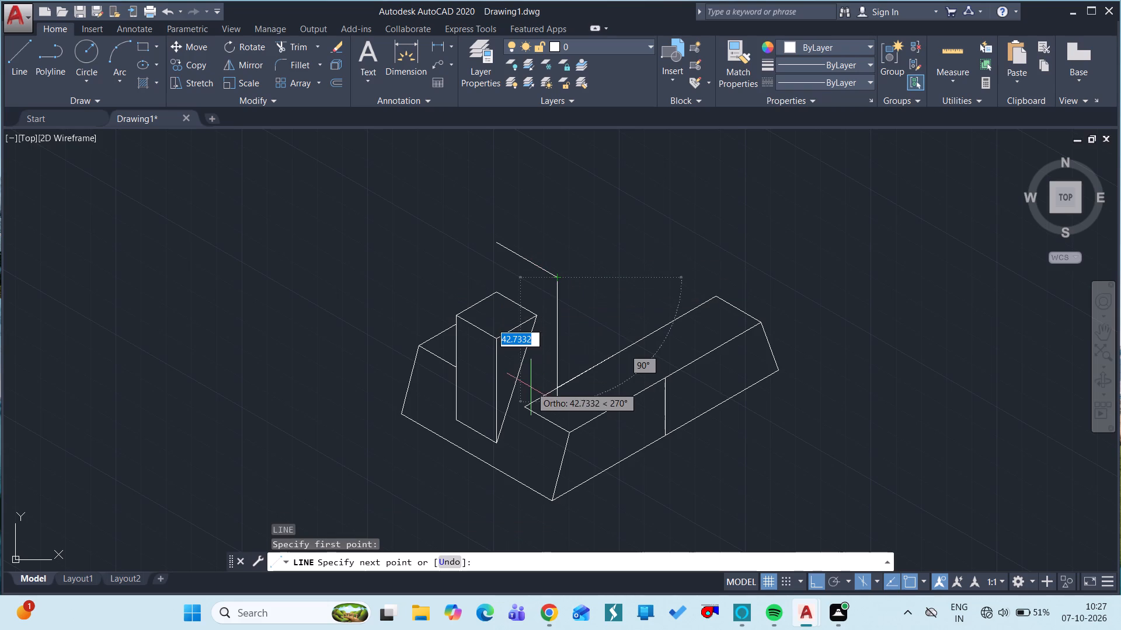
click(528, 405)
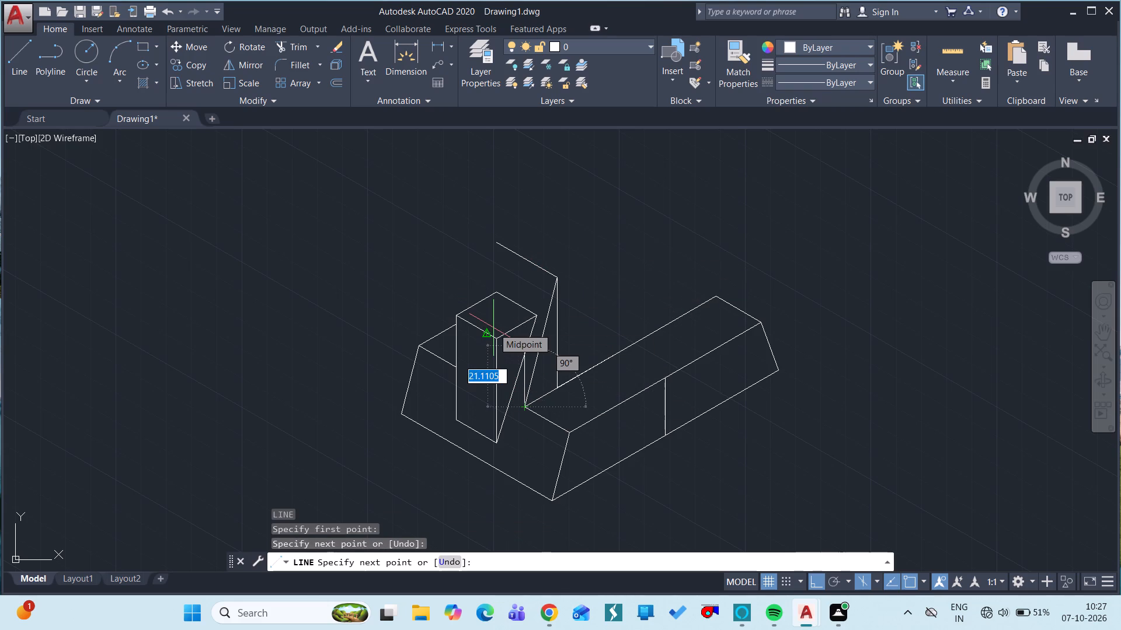
key(Escape)
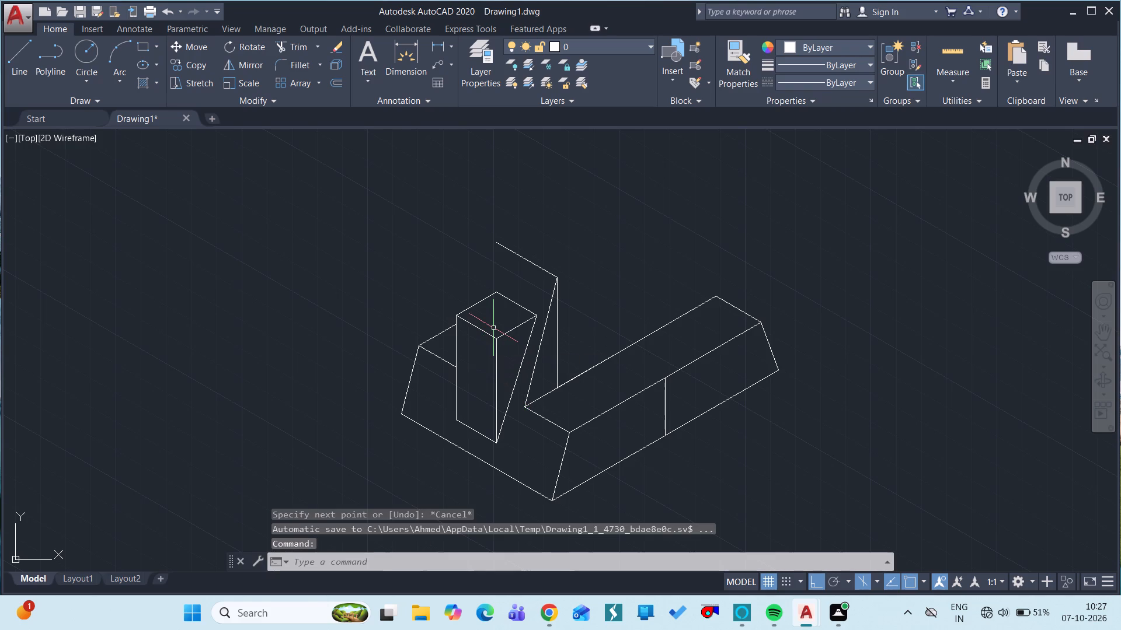
Erase the 38-unit vertical guide and the 25-unit guide lying along the long block's rear top edge.
click(556, 325)
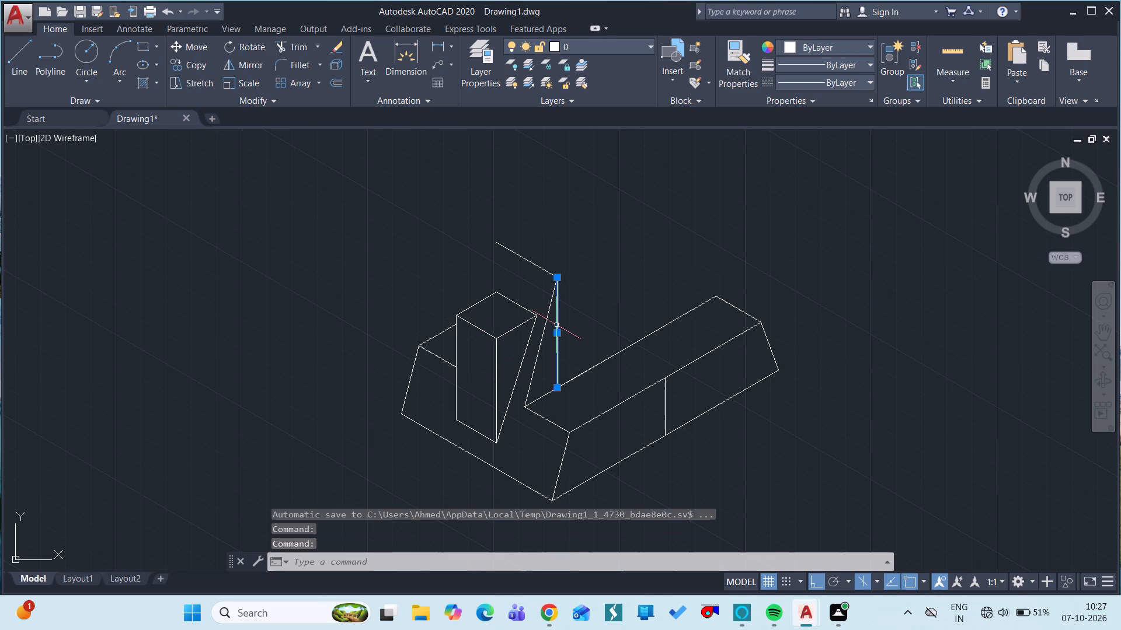
key(e)
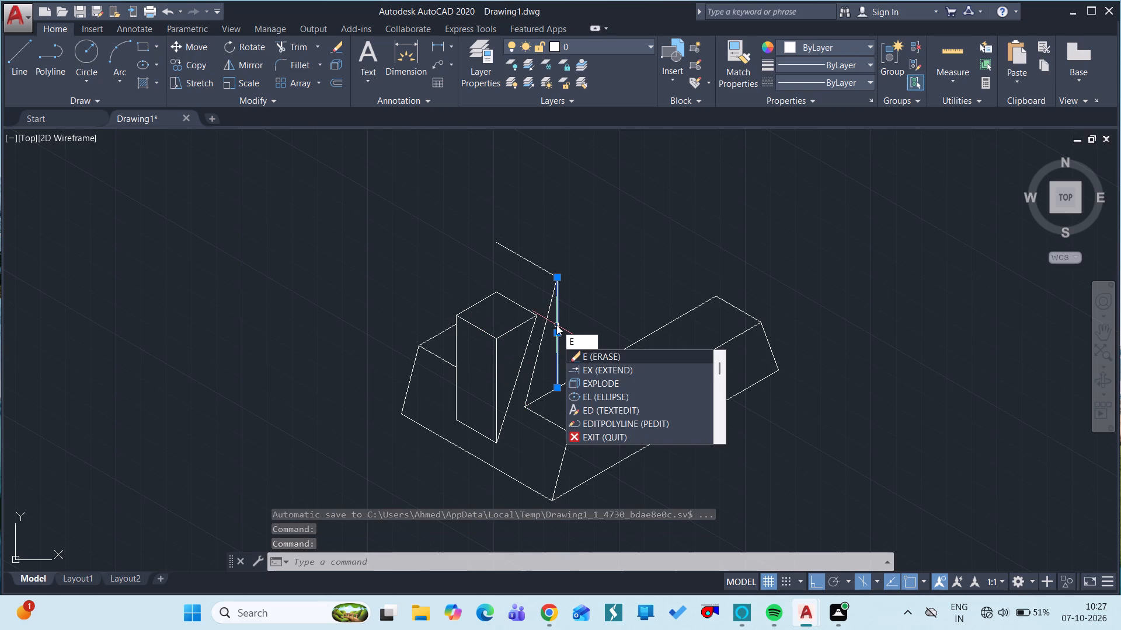
key(space)
click(577, 372)
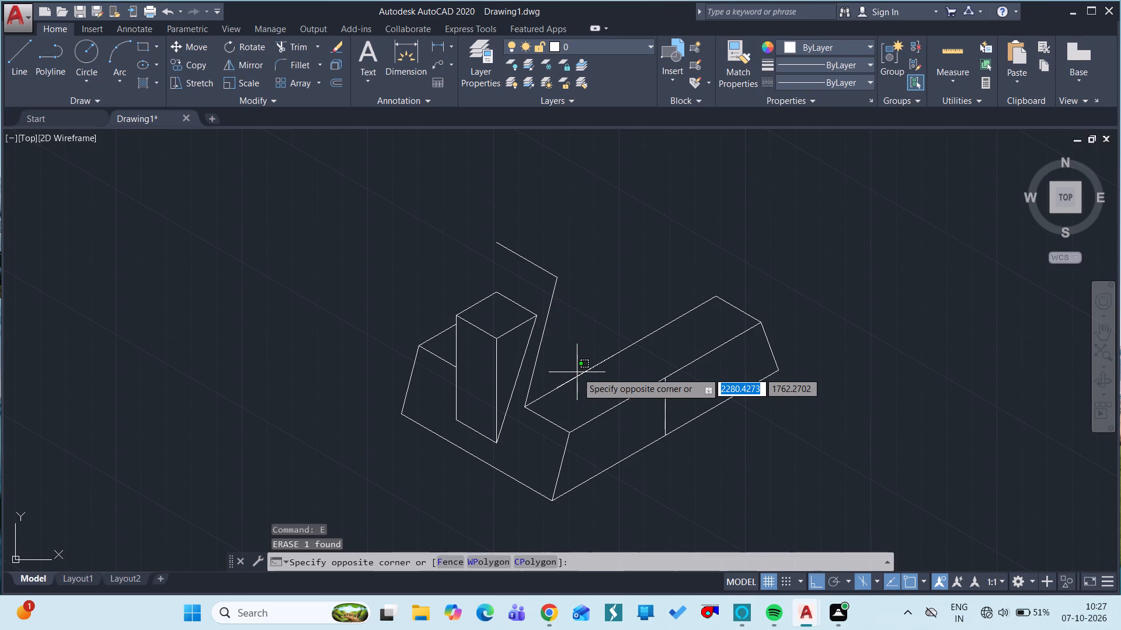
click(580, 375)
click(580, 375)
click(580, 375)
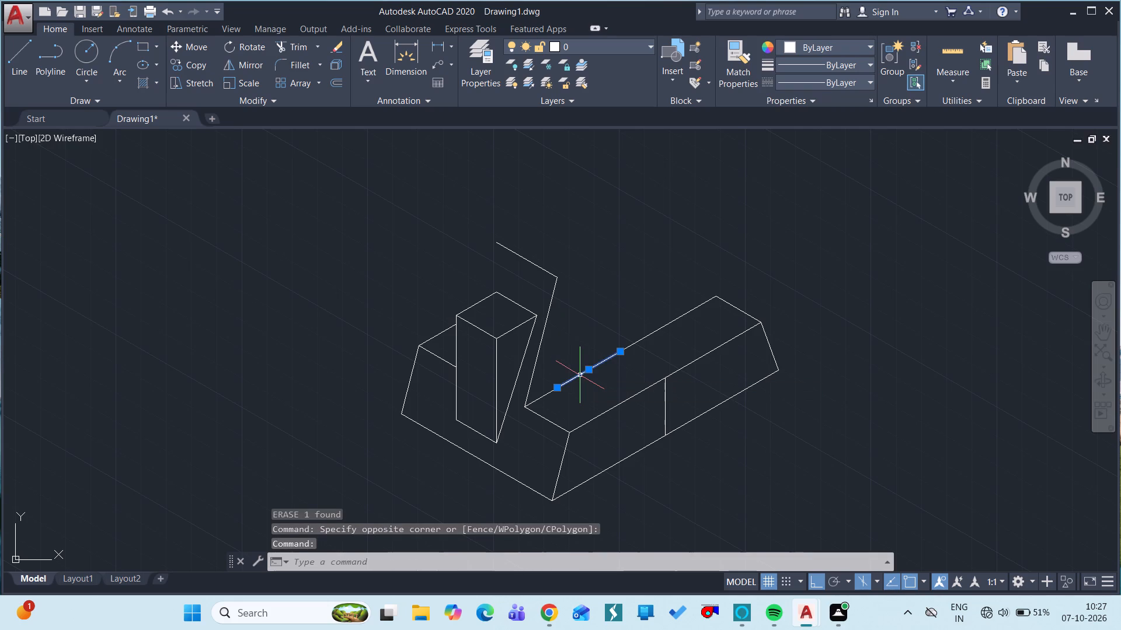
text(E)
key(space)
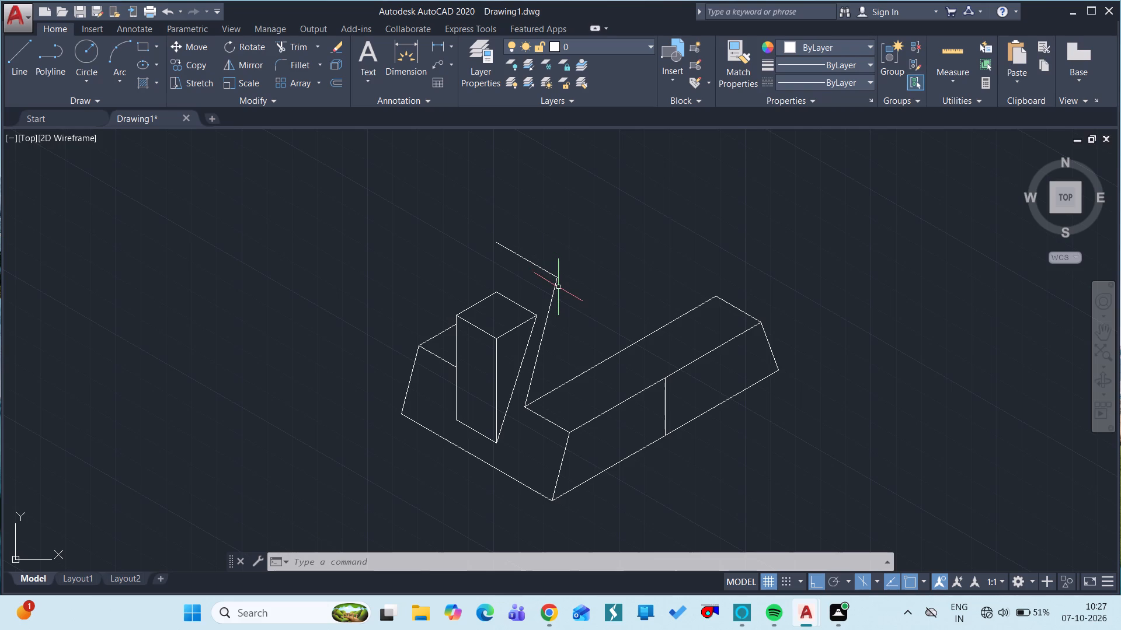
Copy the sloped line 24 units at 150° from its upper end to the far end of the raised top edge.
key(c)
text(O)
key(space)
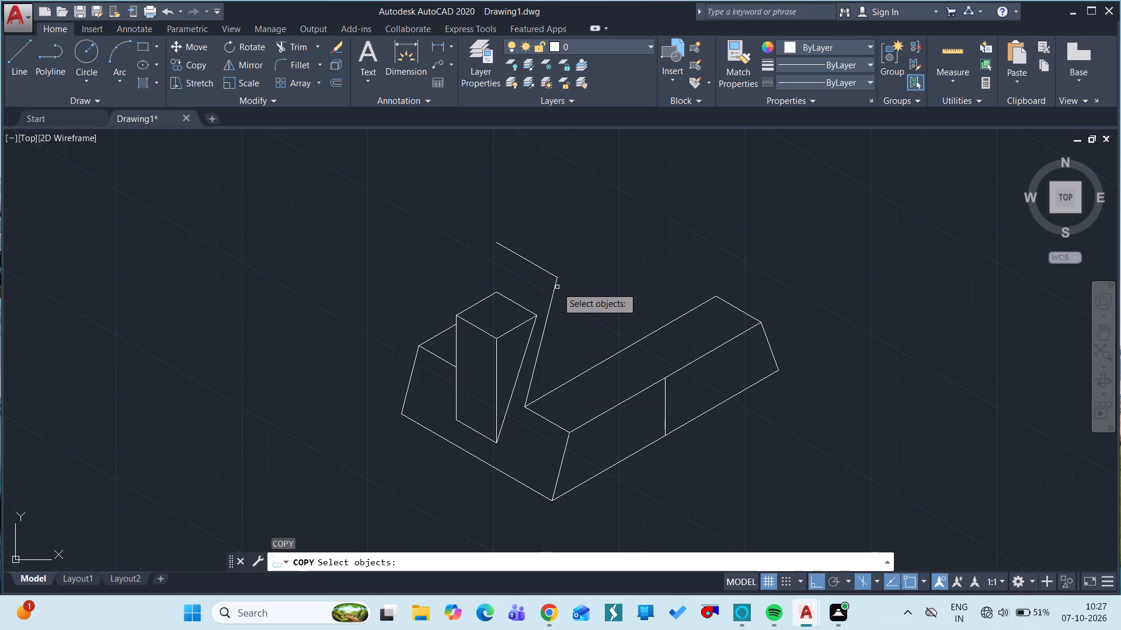
click(556, 287)
key(space)
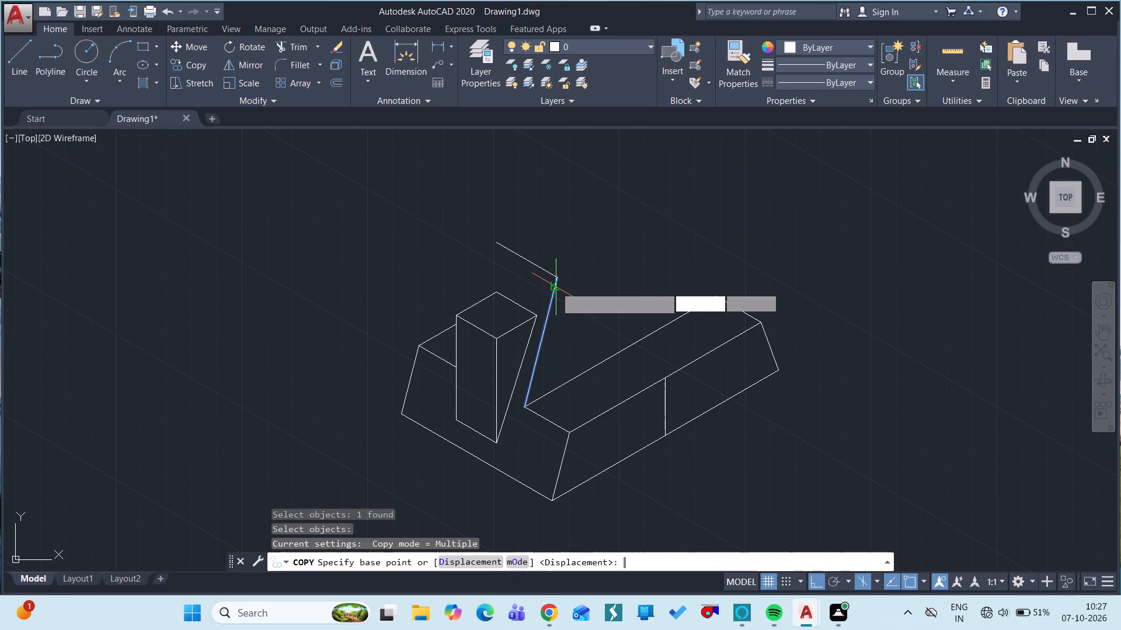
click(558, 274)
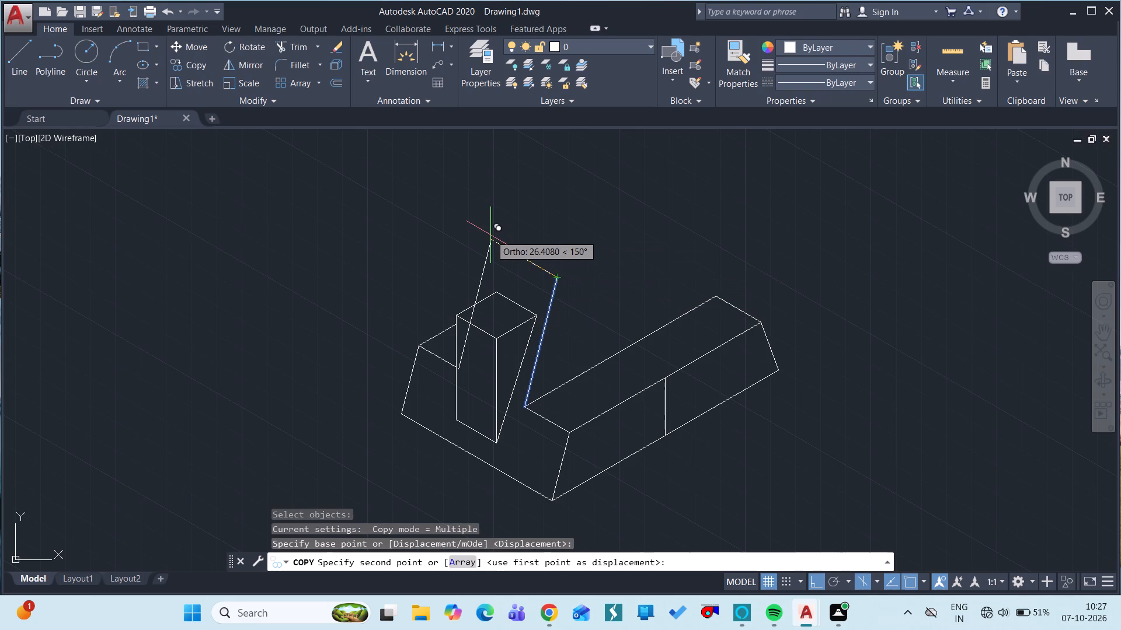
text(24)
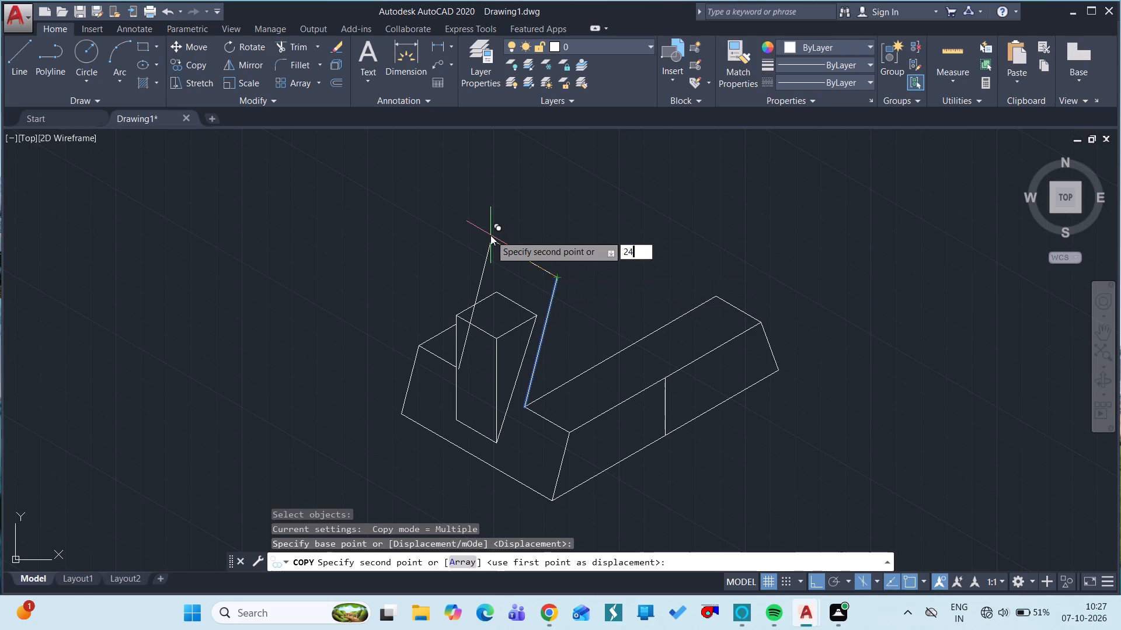
key(space)
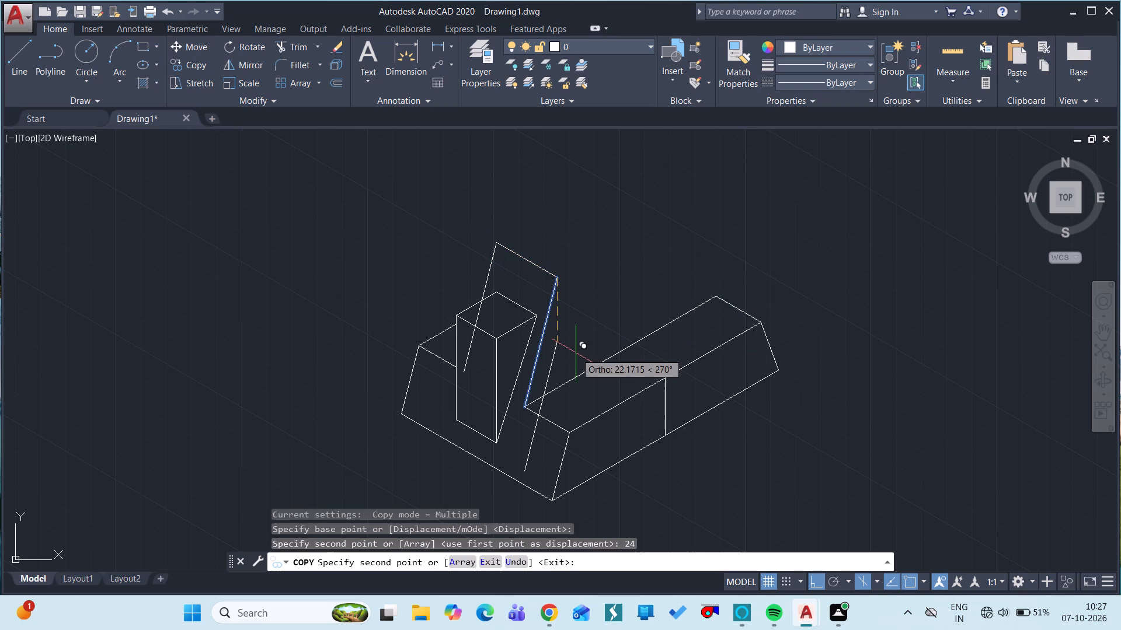
key(Escape)
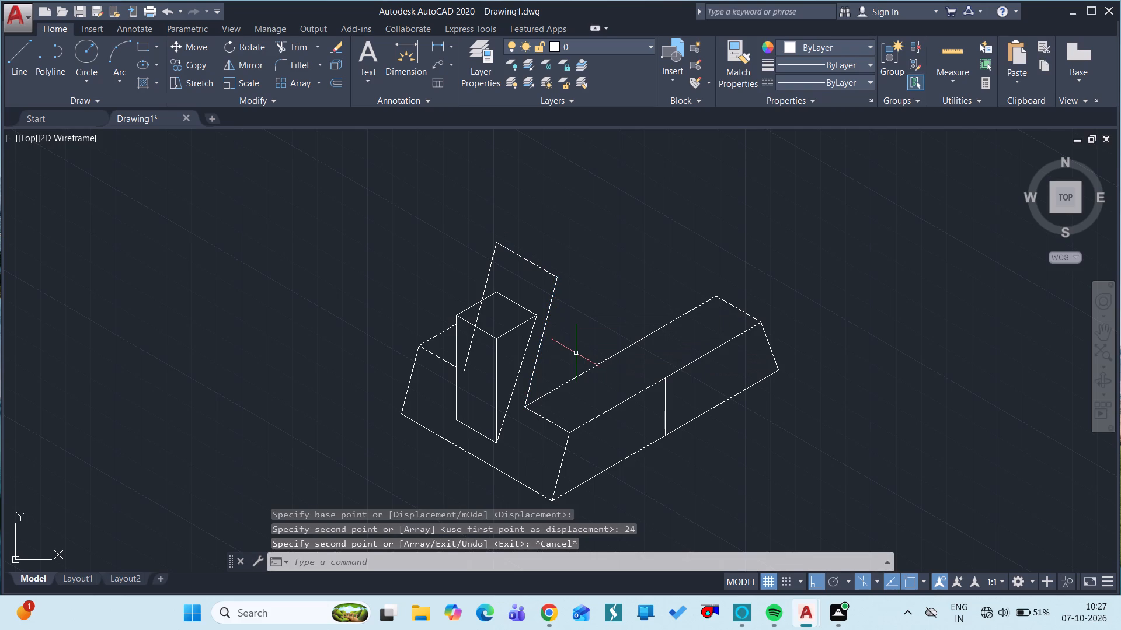
Trim the copied sloped line where it passes behind the upright block, ending it at the block's top face outline.
text(TR)
key(space)
key(space)
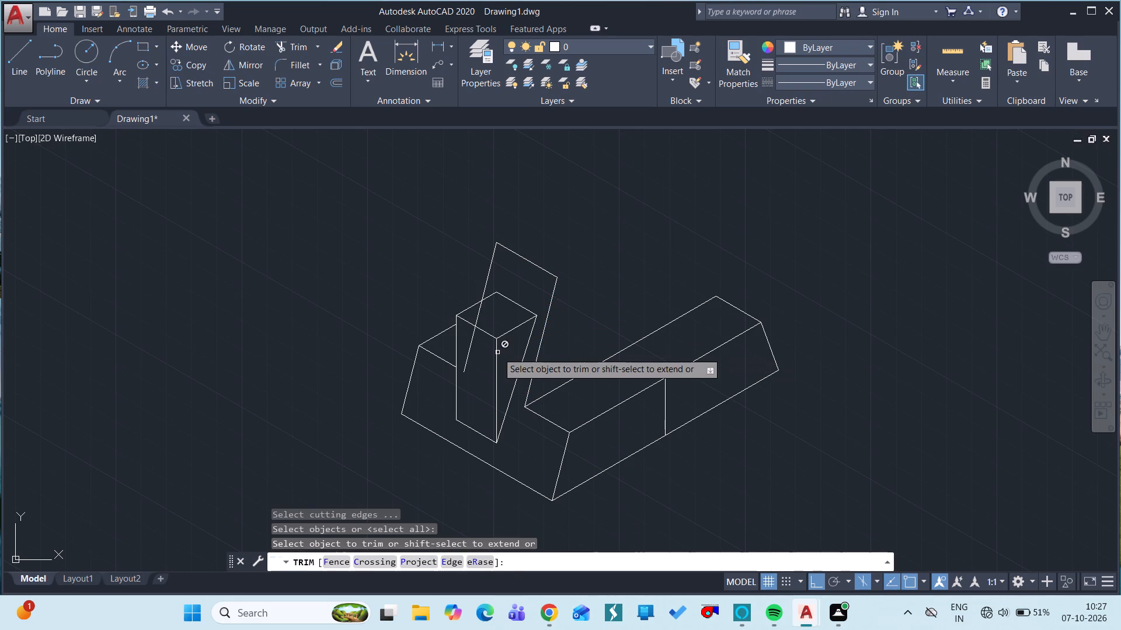
click(468, 349)
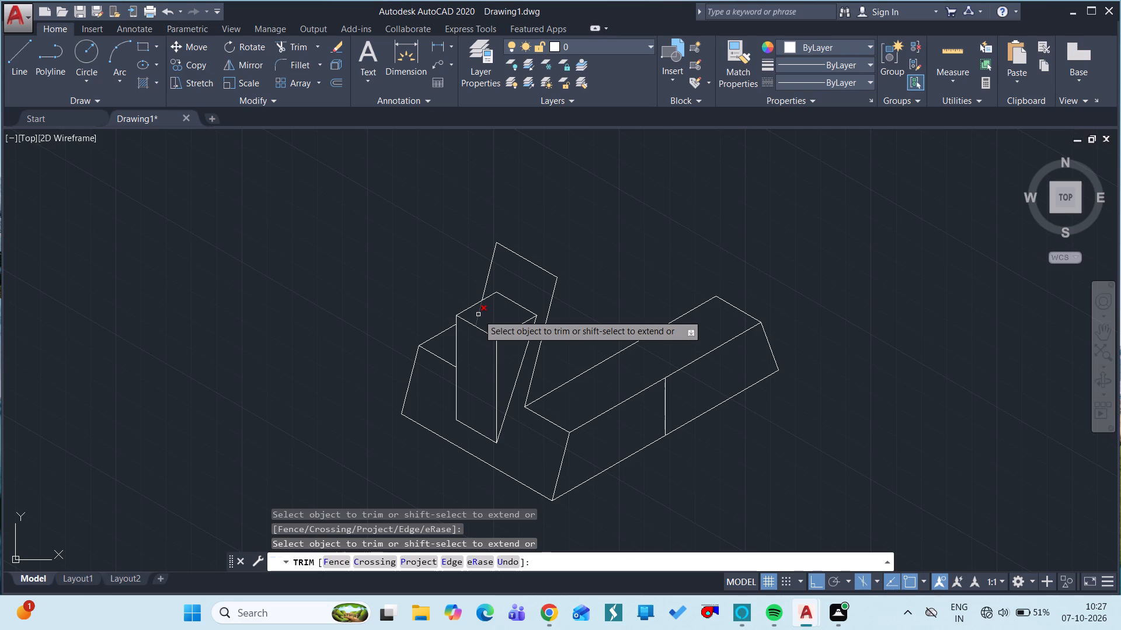
click(478, 314)
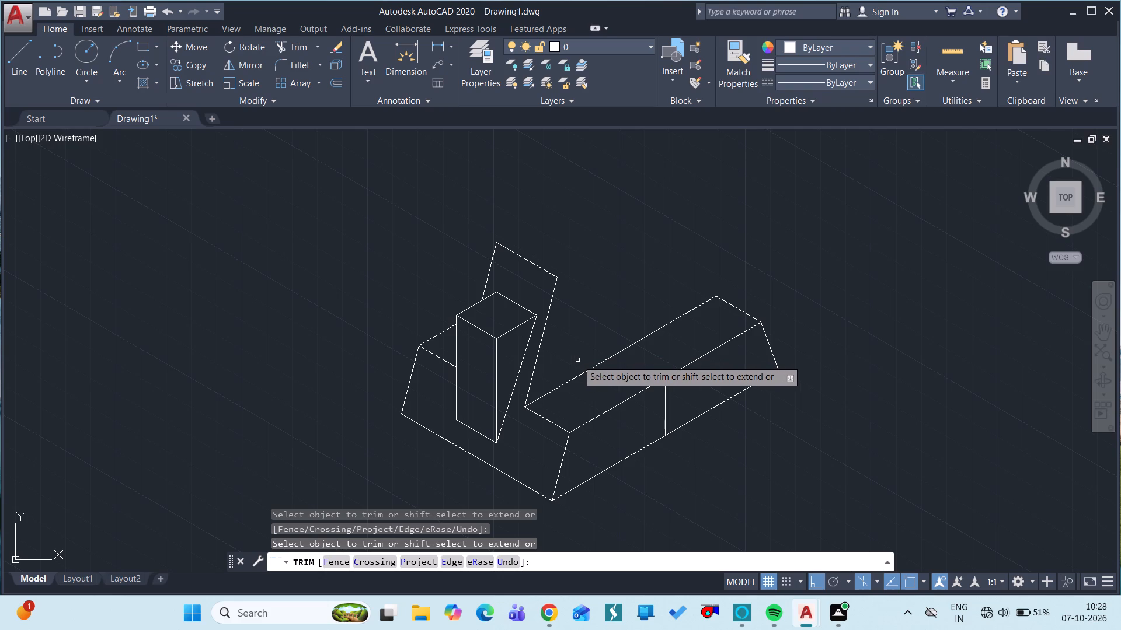
key(Escape)
Outline the raised sloped block's top face from its far front corner with lines of 17 units at 30°, 24 at 330° and 17 at 210°.
text(L)
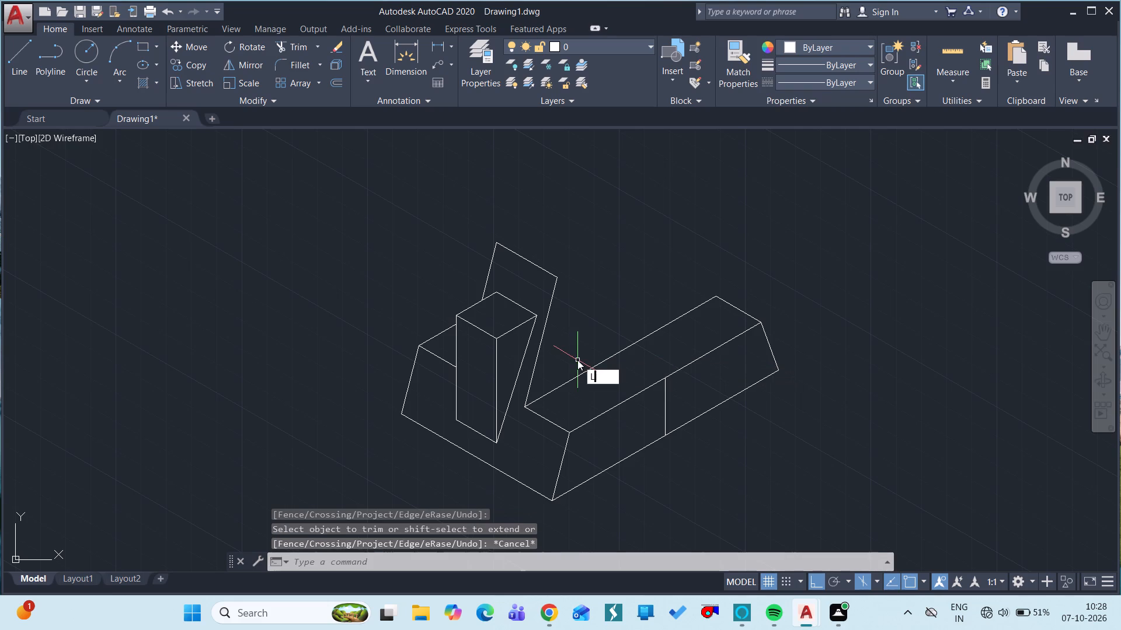
key(space)
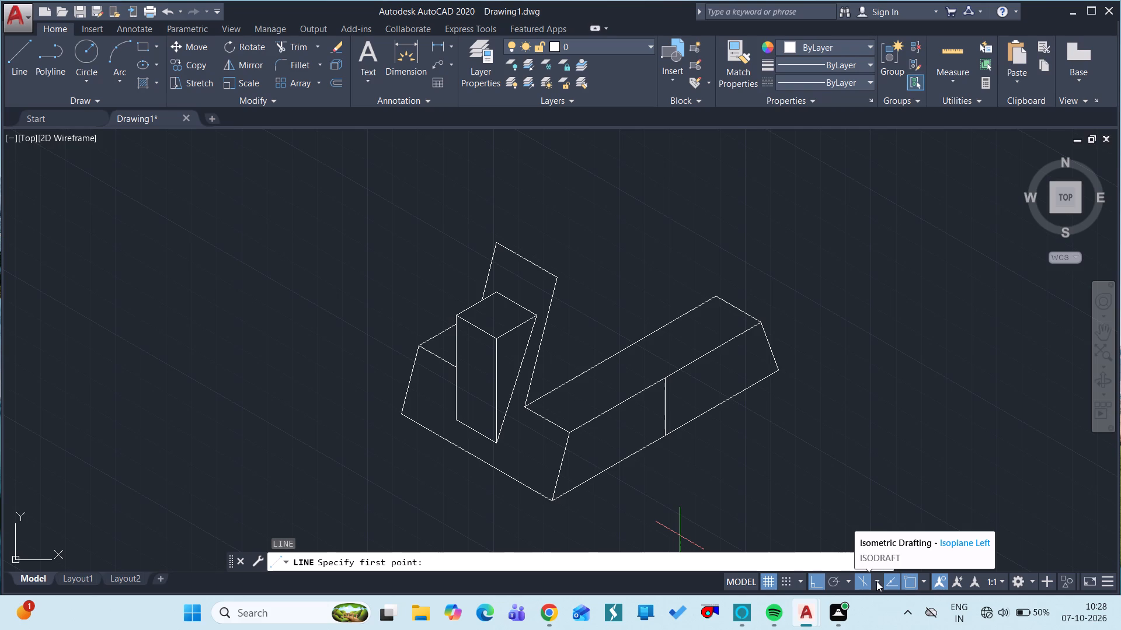
click(876, 580)
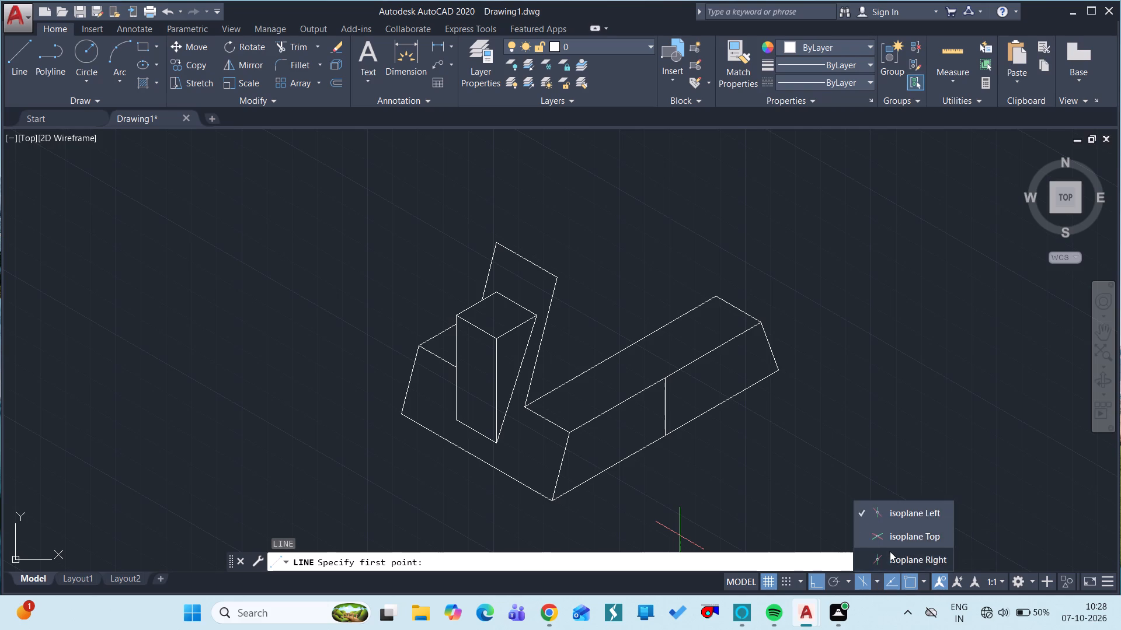
click(890, 551)
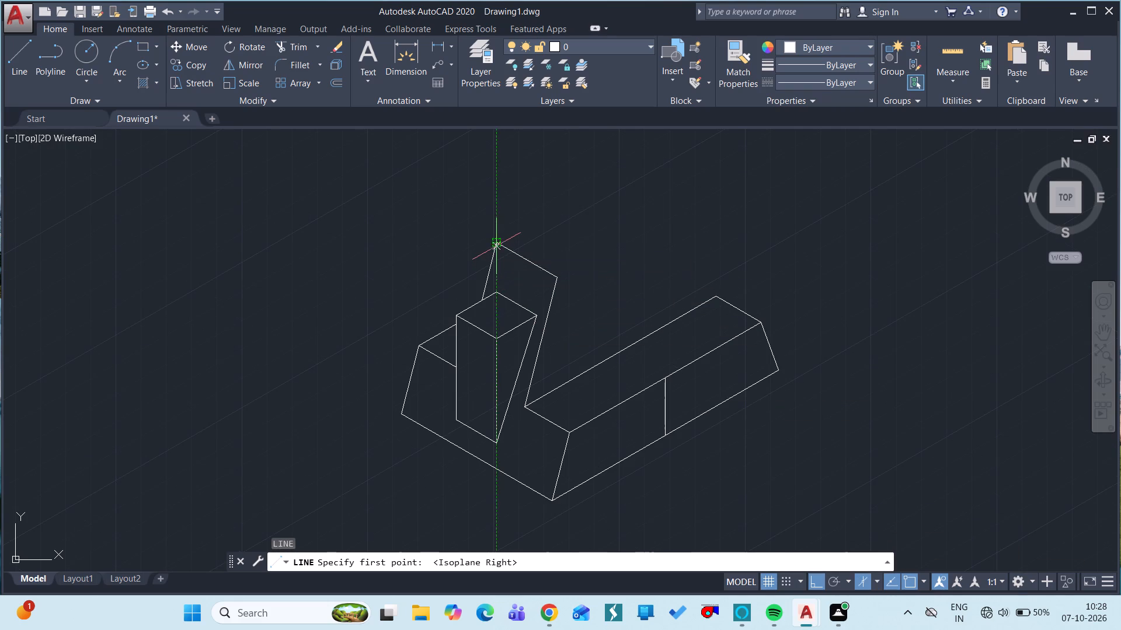
drag(496, 244, 538, 214)
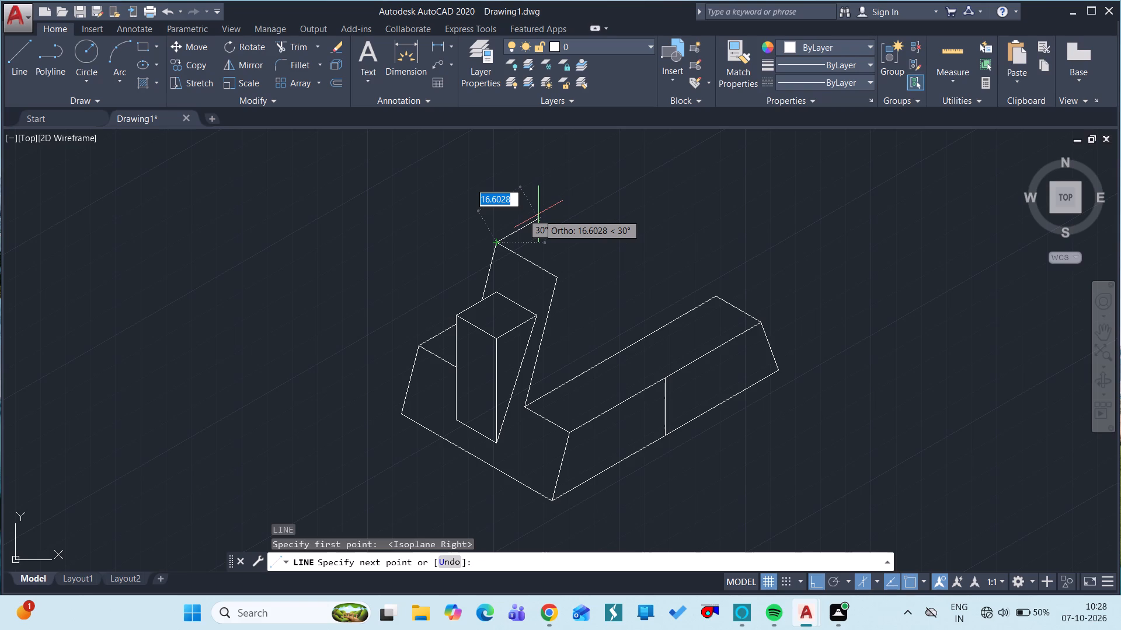
text(17)
key(space)
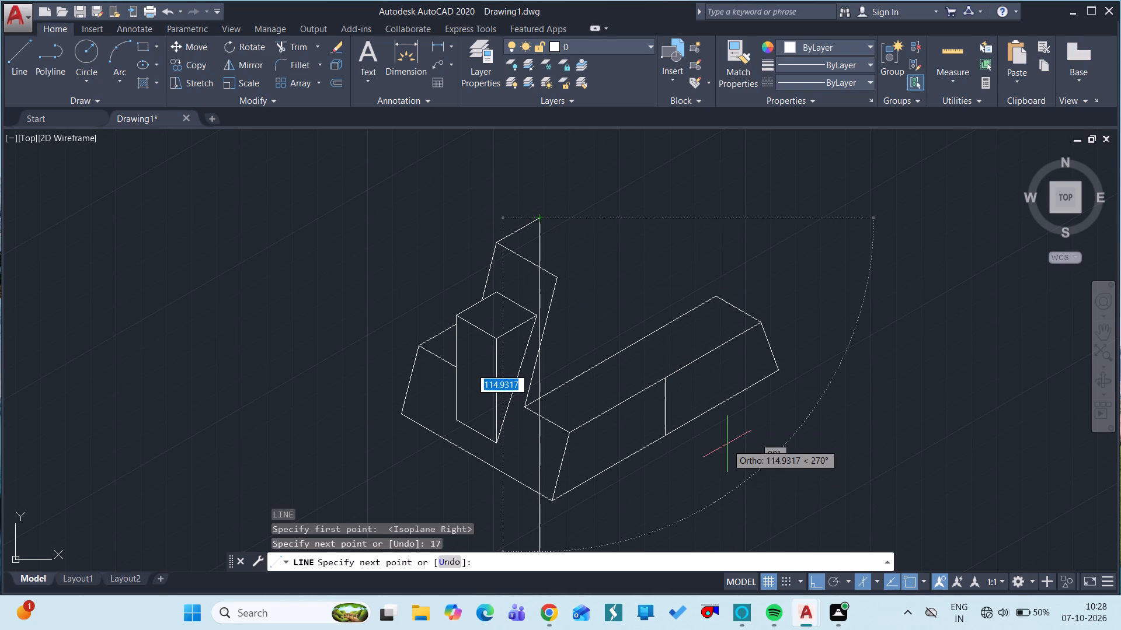
click(876, 579)
click(880, 517)
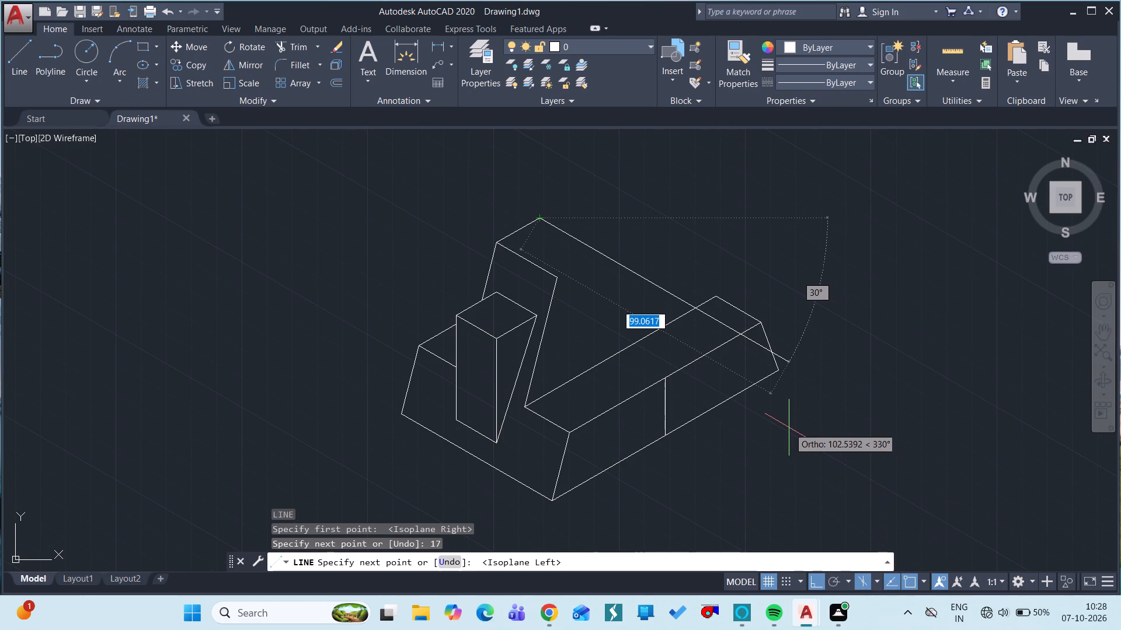
text(24)
key(space)
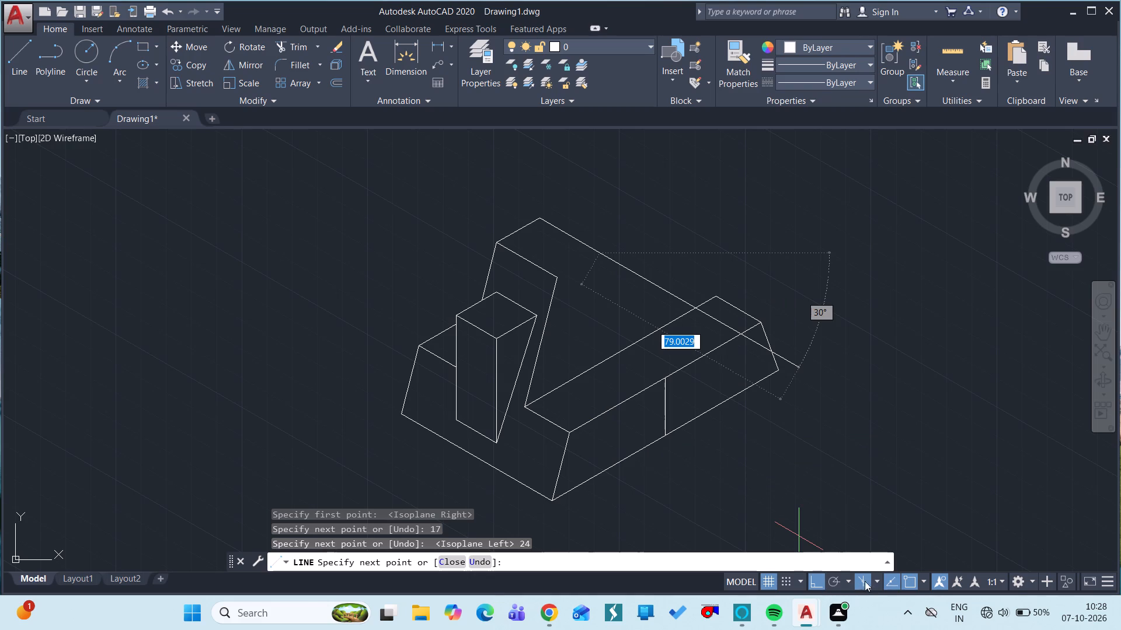
click(880, 577)
click(882, 562)
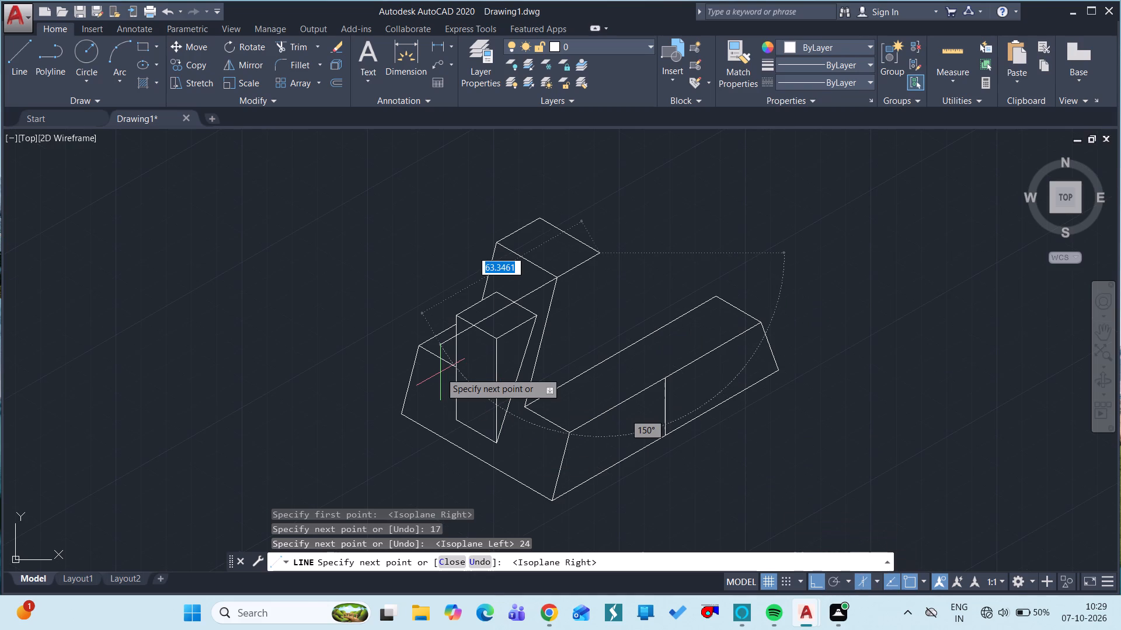
text(17)
key(space)
key(Escape)
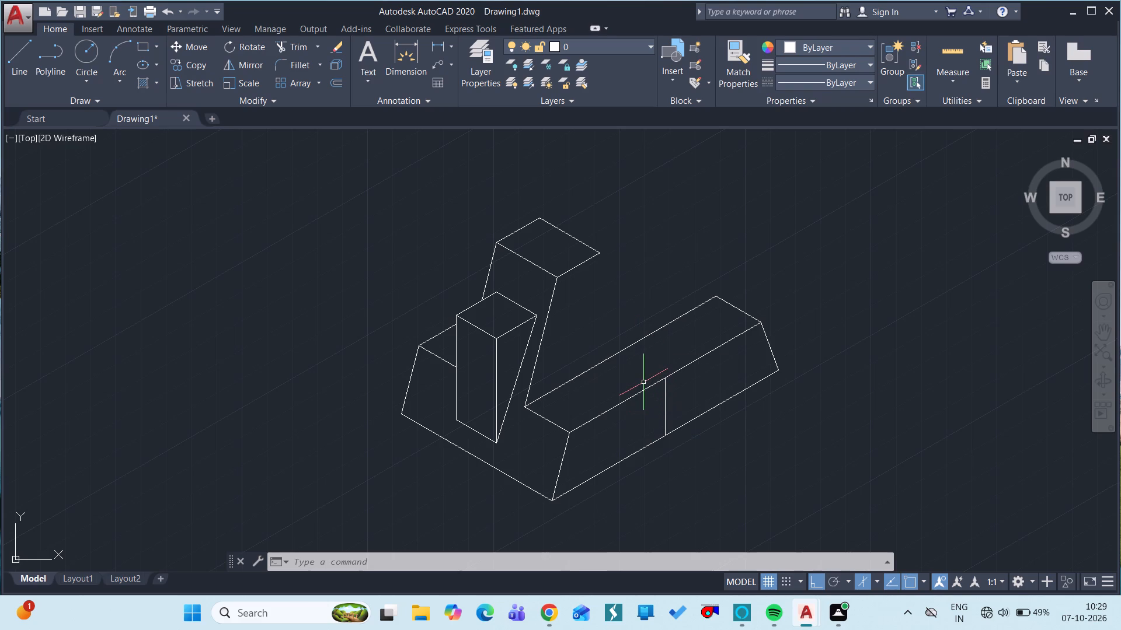
From the top of the long block's vertical front line, draw 18 units at 150° across the top face, continuing 20 units straight up.
text(L)
key(space)
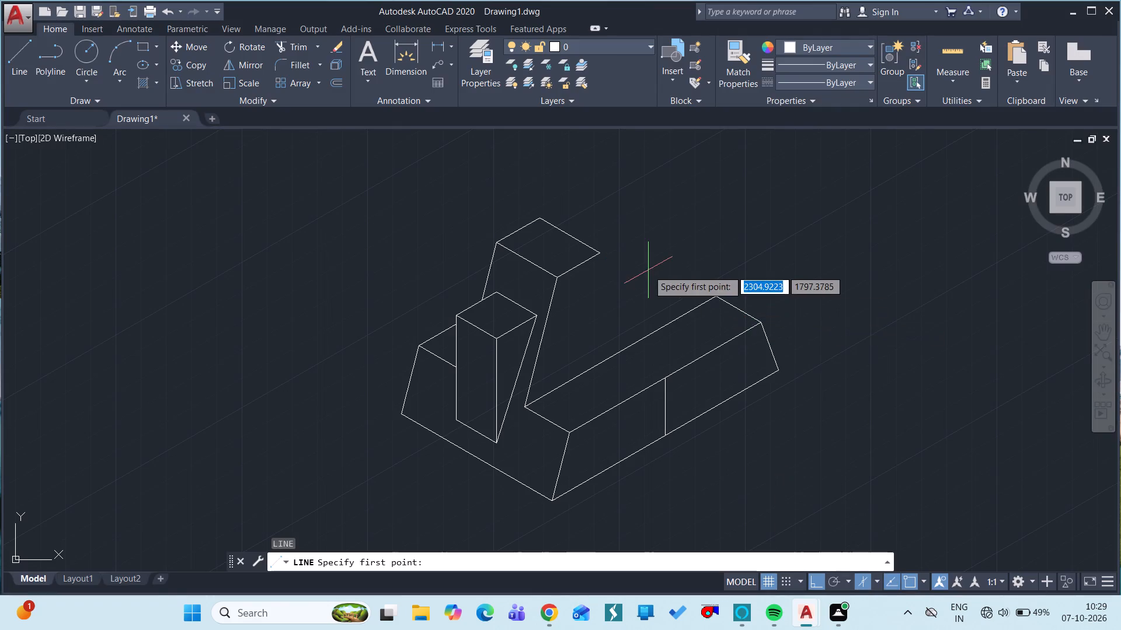
click(663, 376)
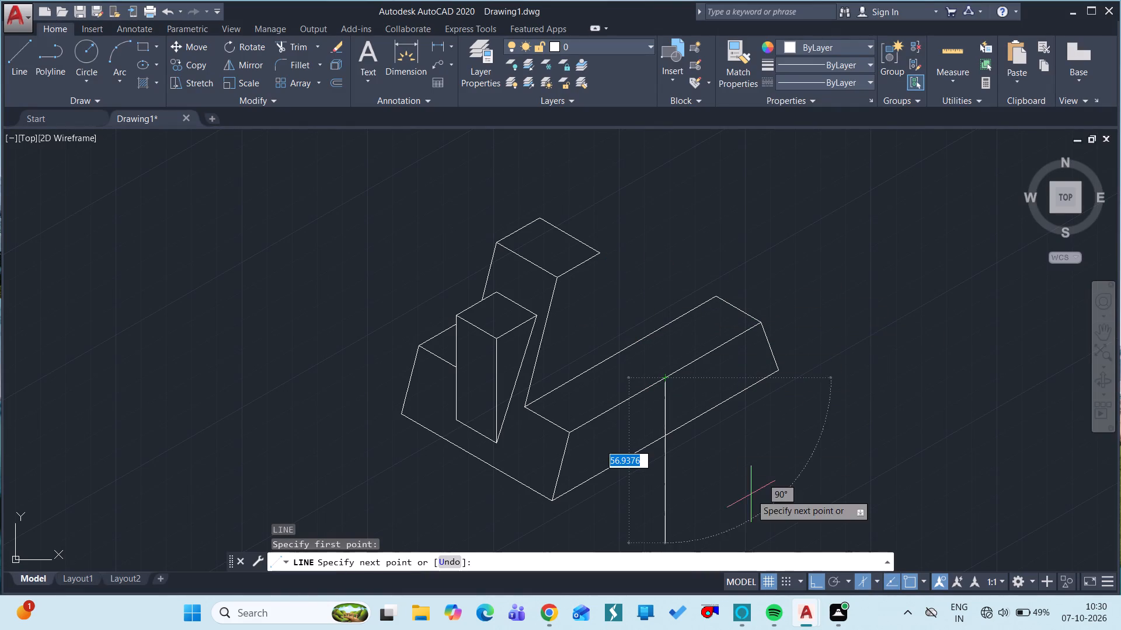
click(873, 585)
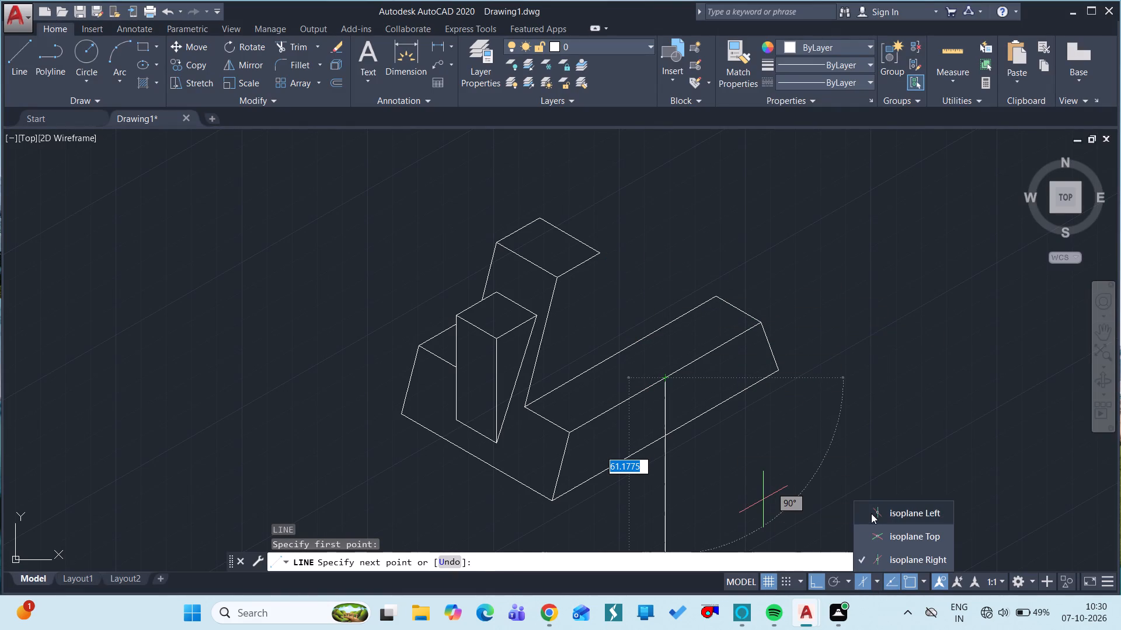
click(871, 513)
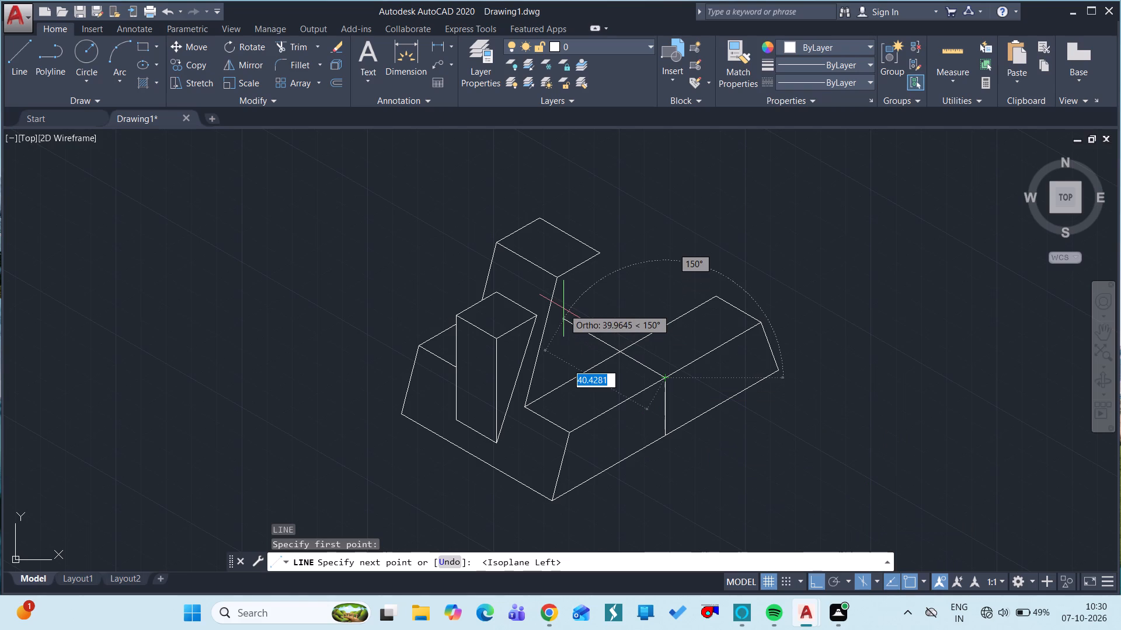
text(18)
key(space)
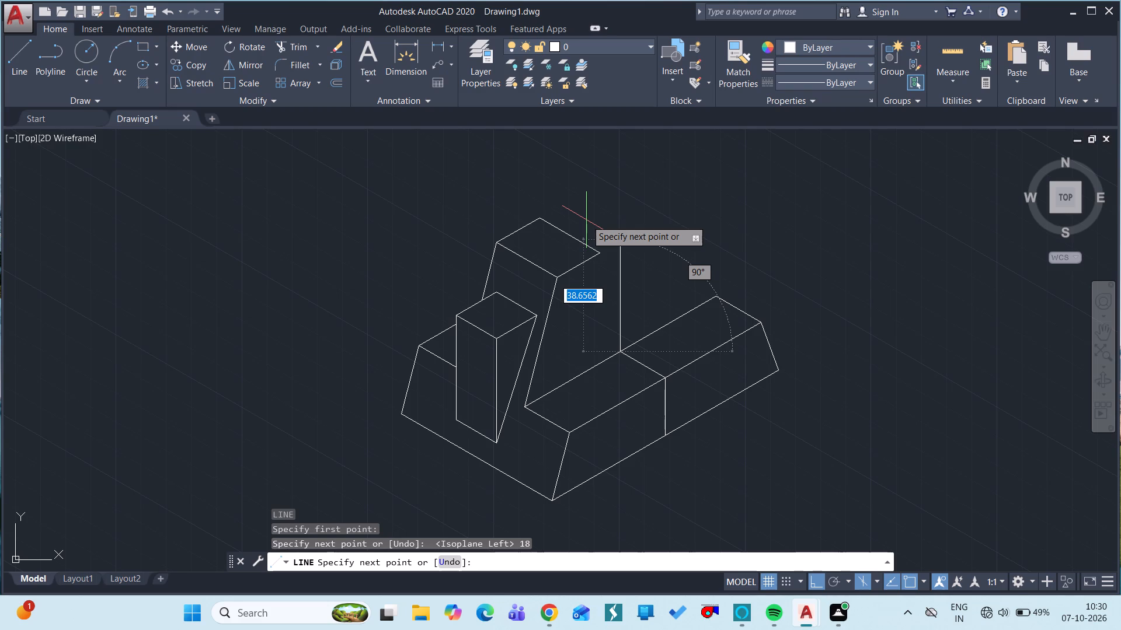
text(20)
key(space)
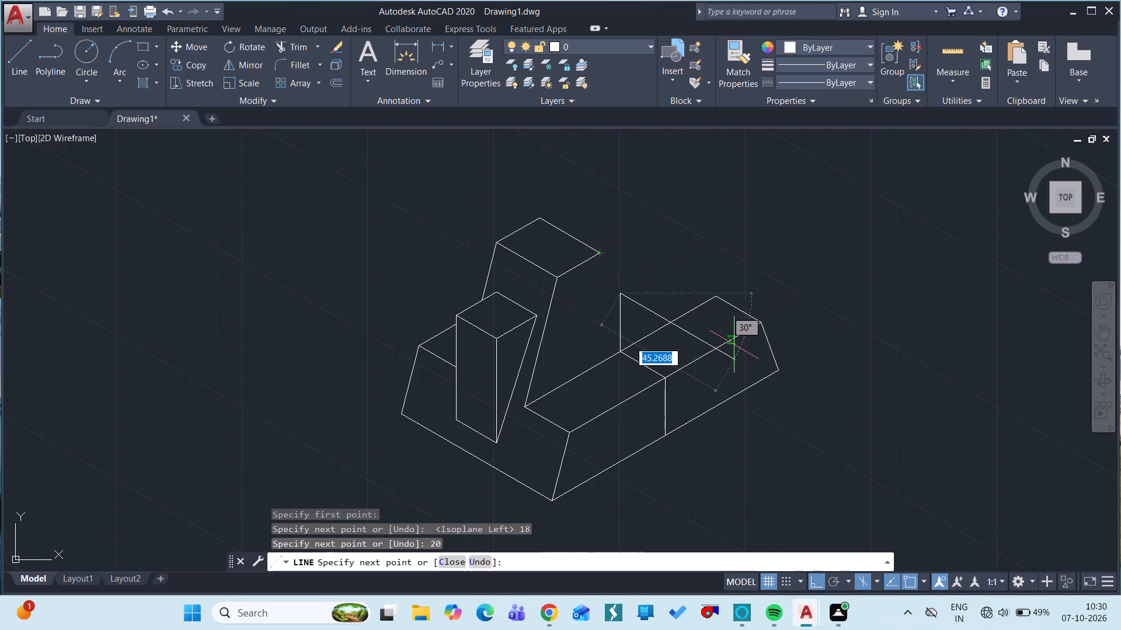
key(Escape)
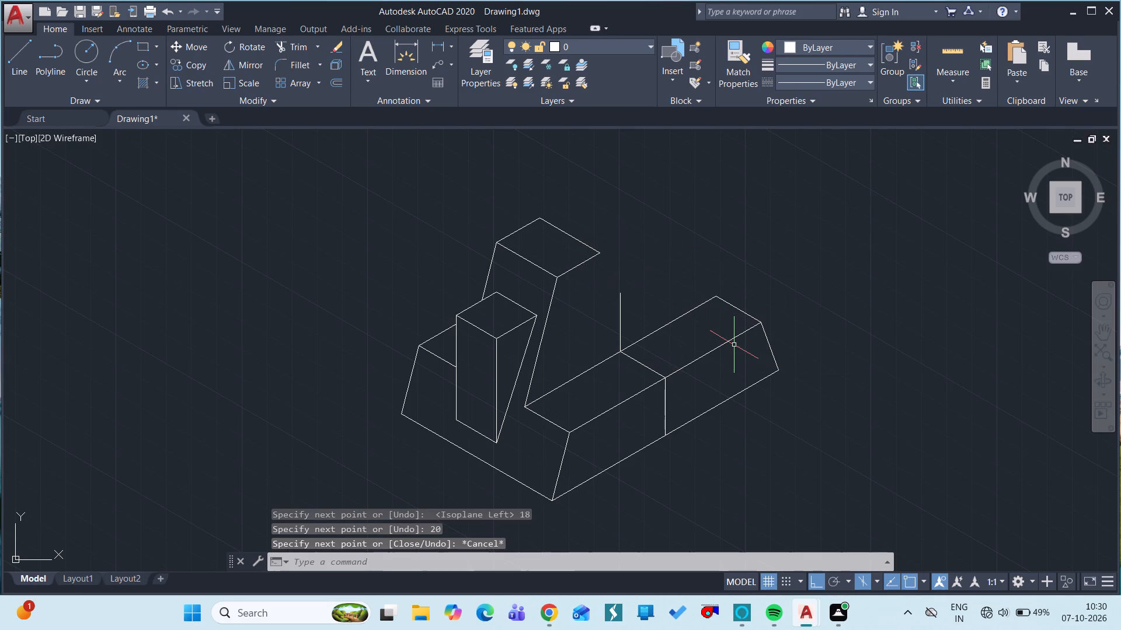
Draw a radius 20 isocircle on the right isoplane, centred at the top of the 20-unit vertical line.
key(e)
text(L)
key(space)
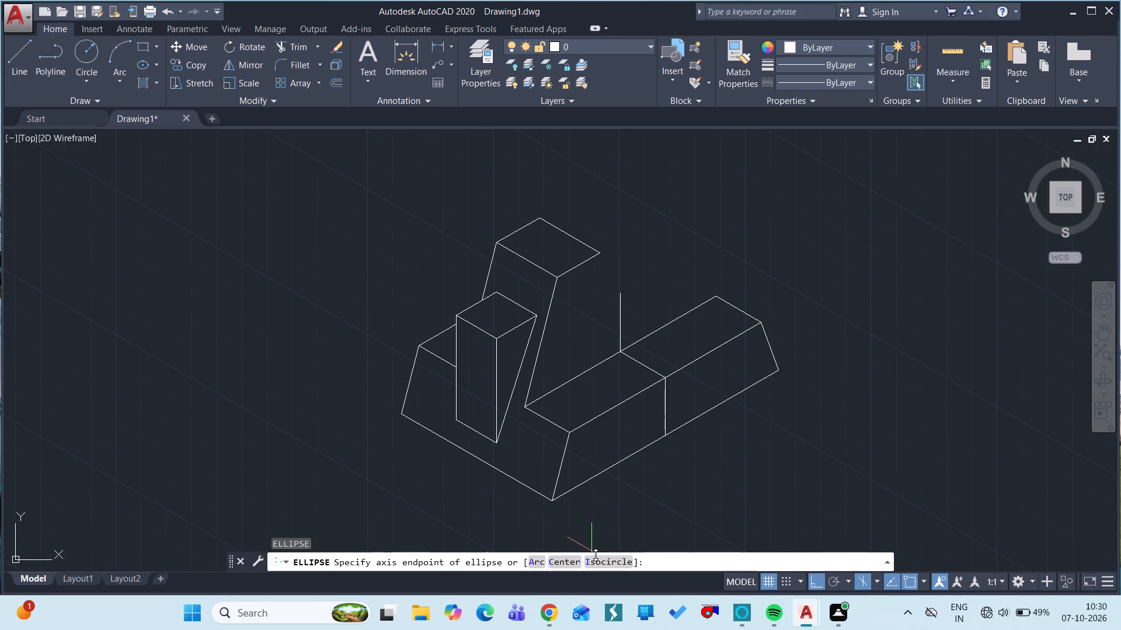
click(596, 558)
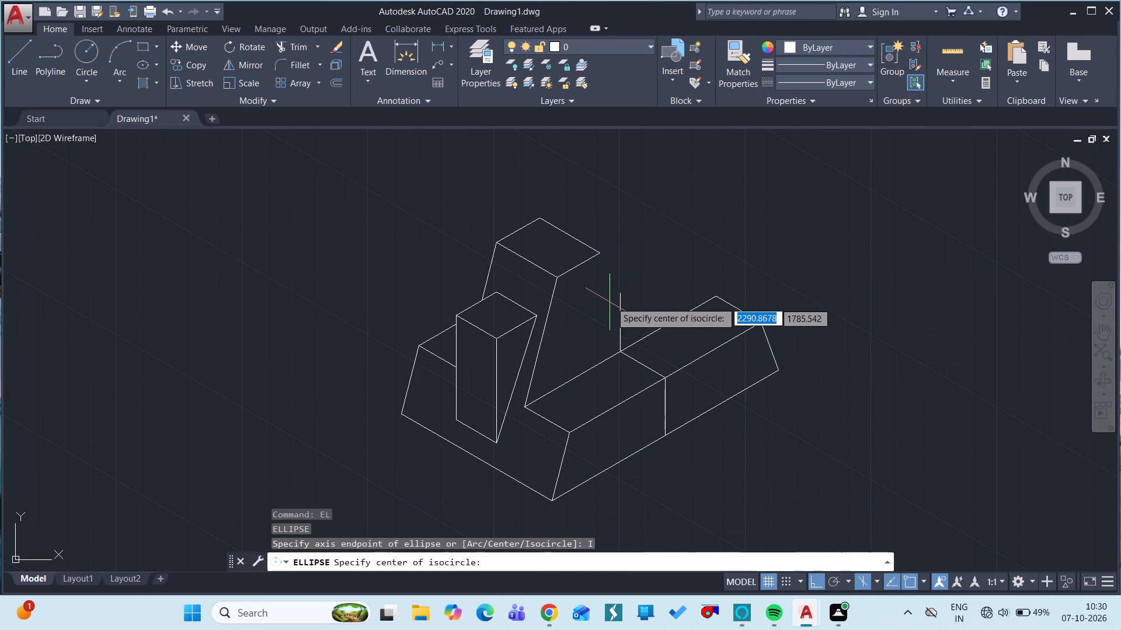
drag(620, 296, 662, 303)
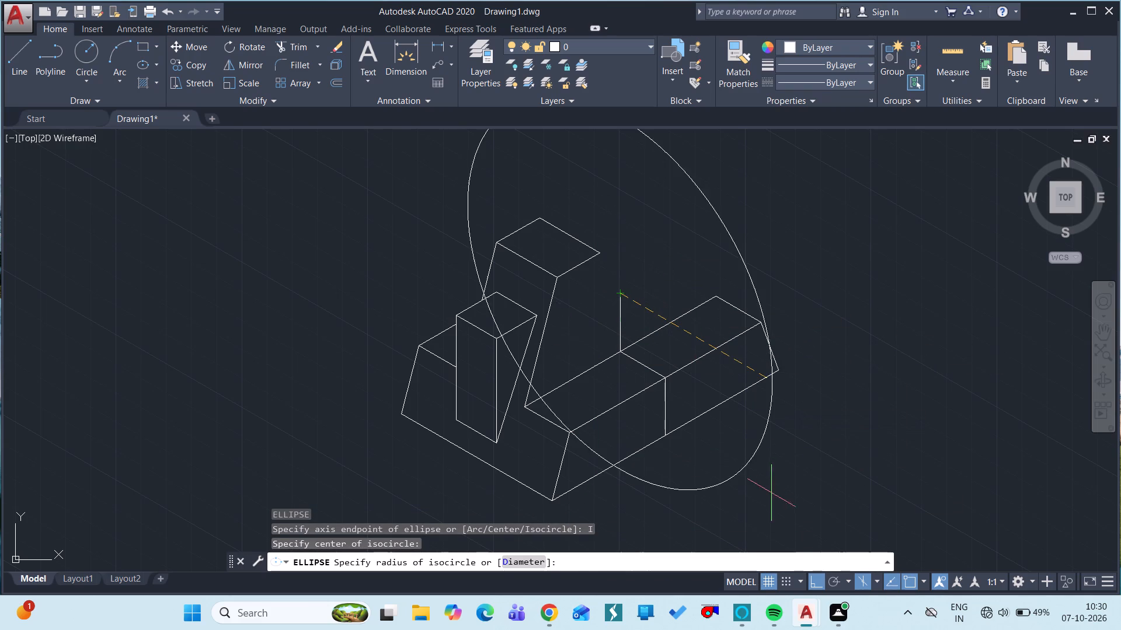
click(878, 579)
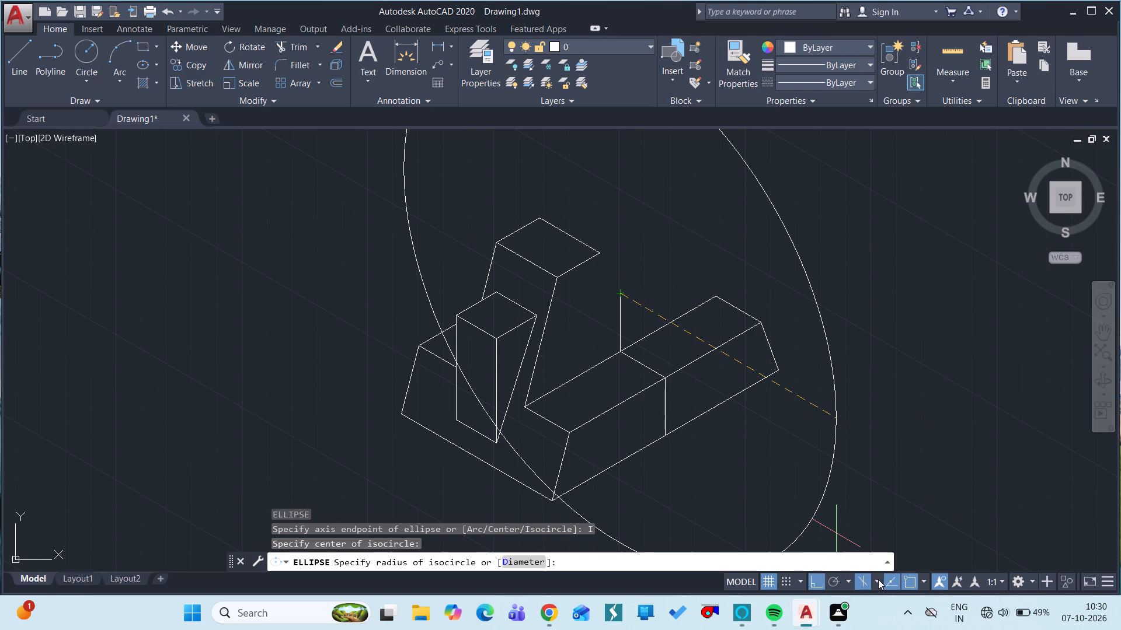
click(879, 563)
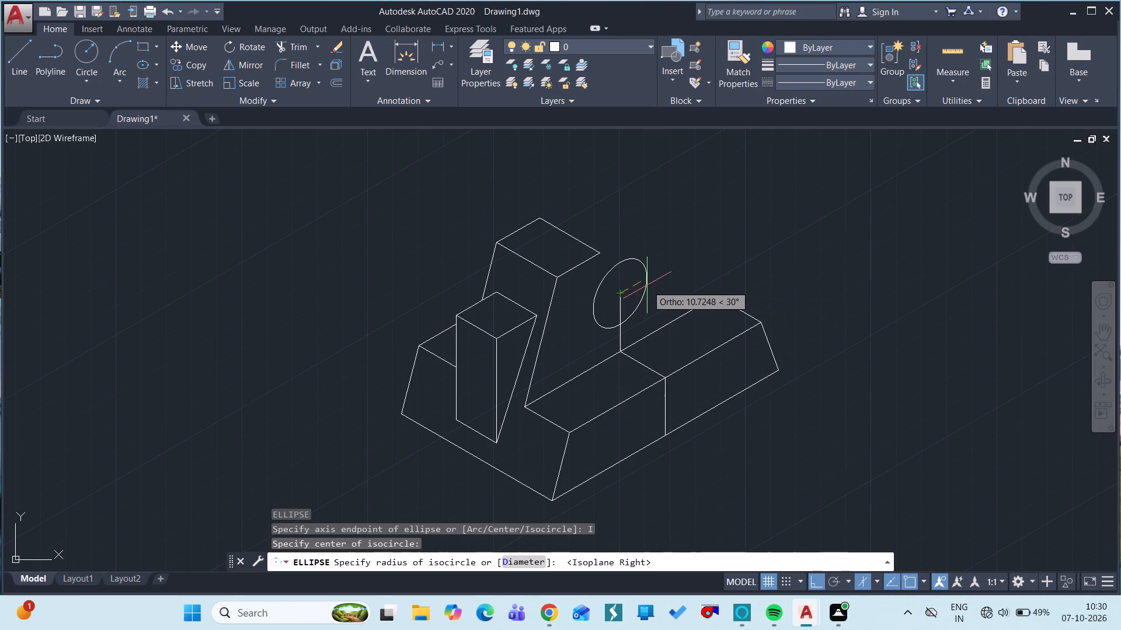
text(20)
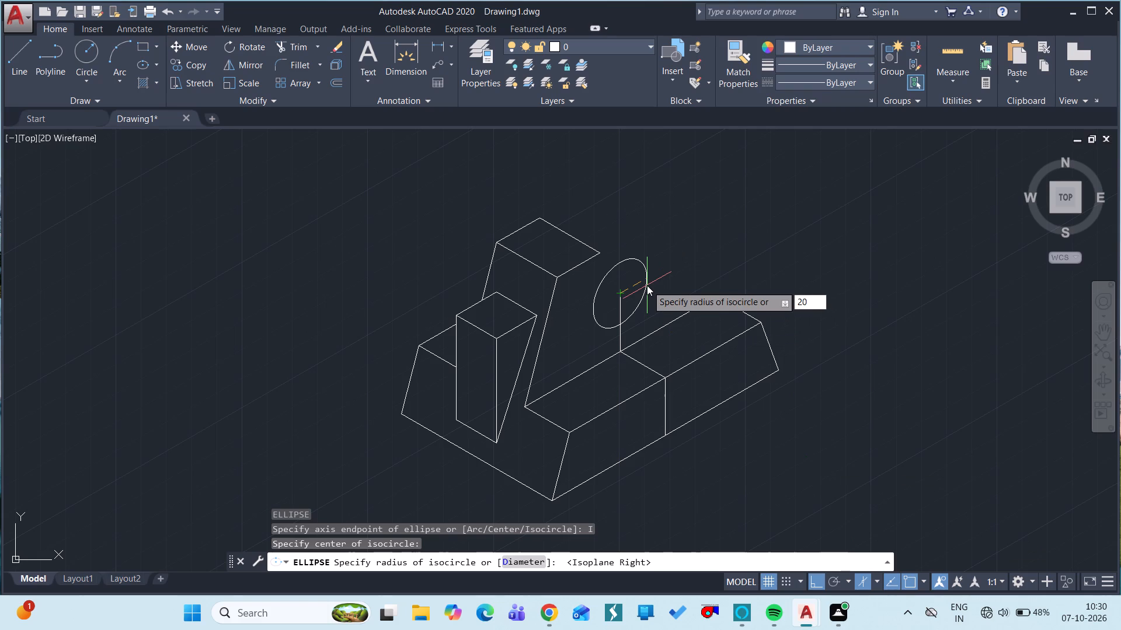
key(space)
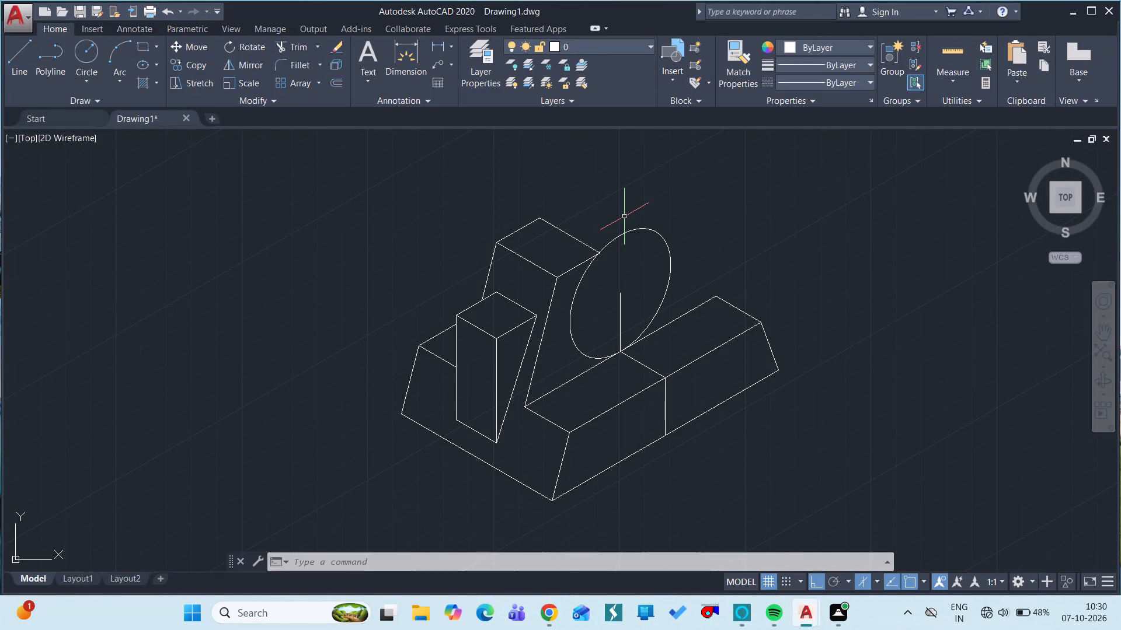
Draw a concentric radius 8 isocircle on the right isoplane for the boss bore.
text(EL)
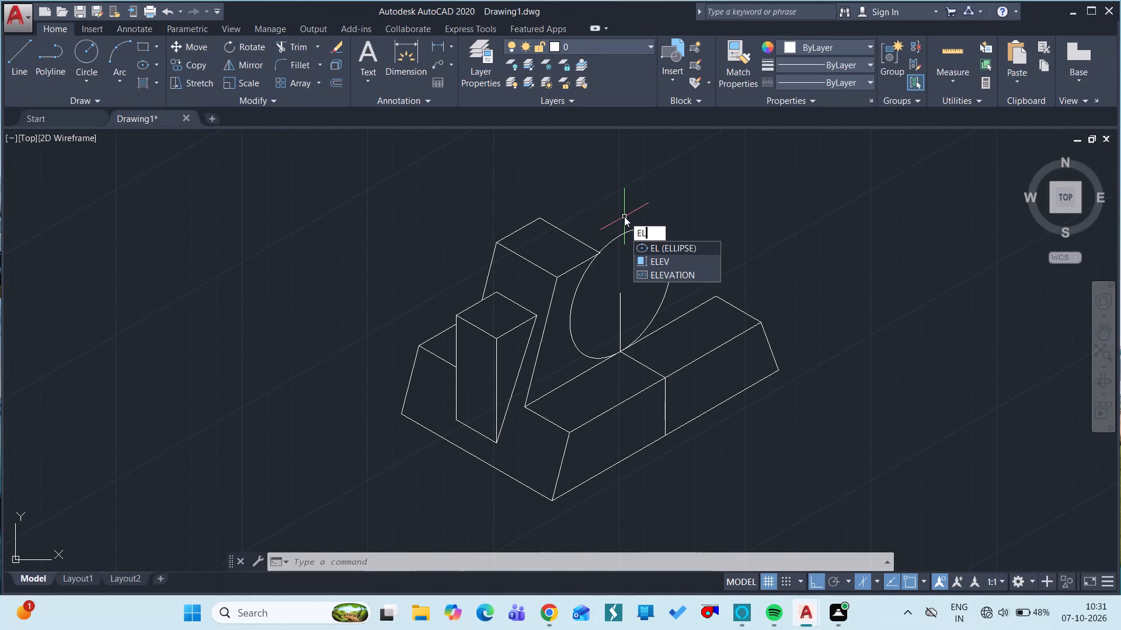
key(space)
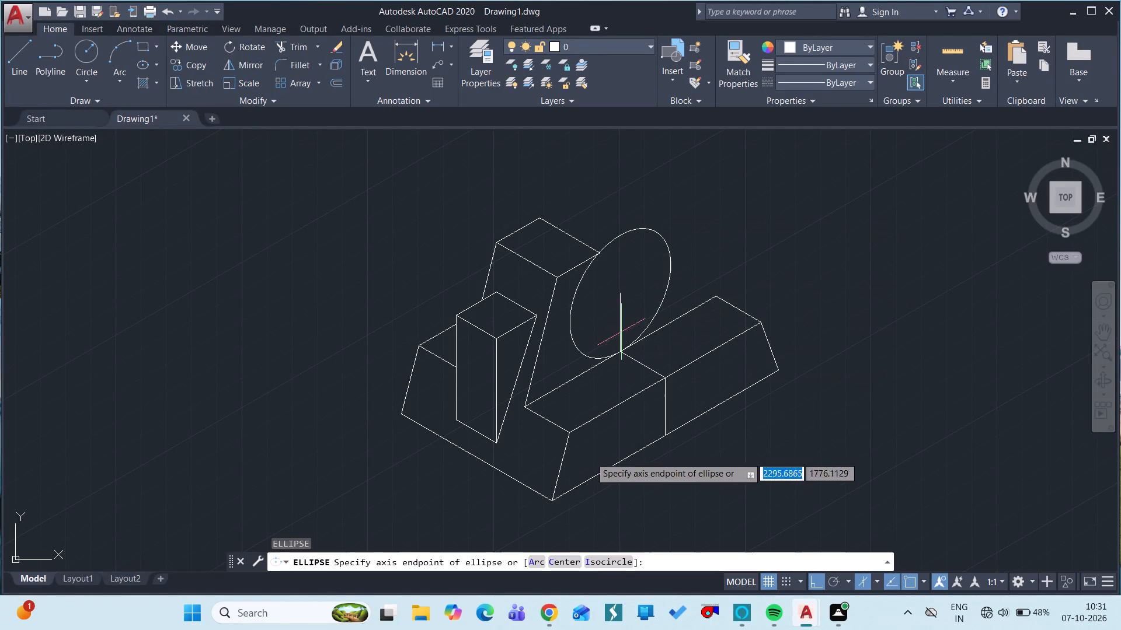
click(600, 560)
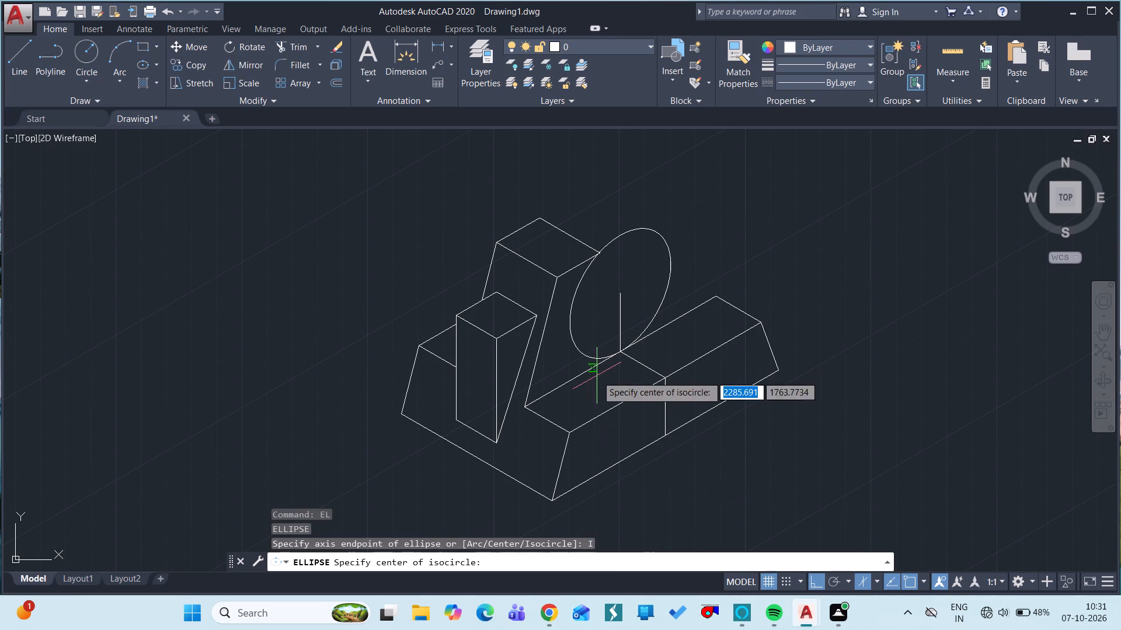
click(619, 294)
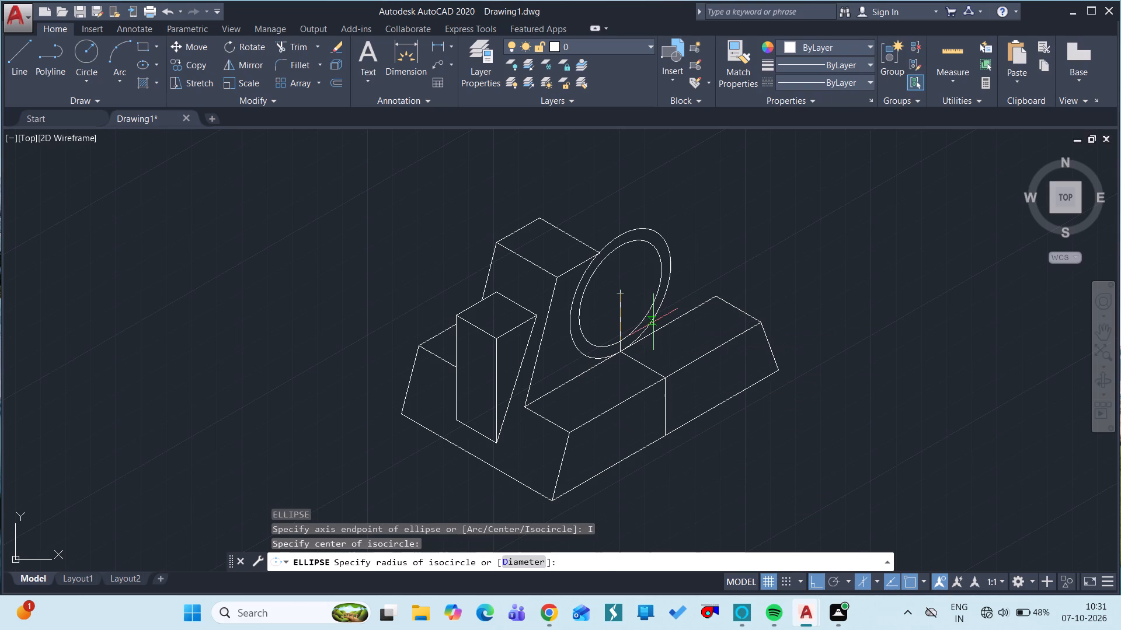
text(8)
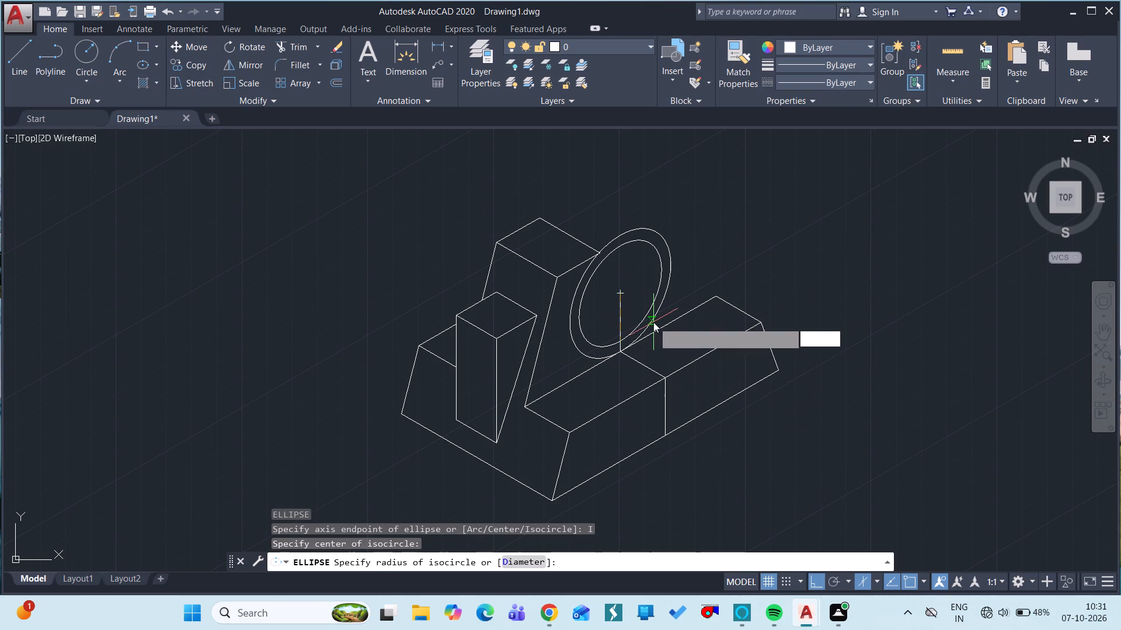
key(space)
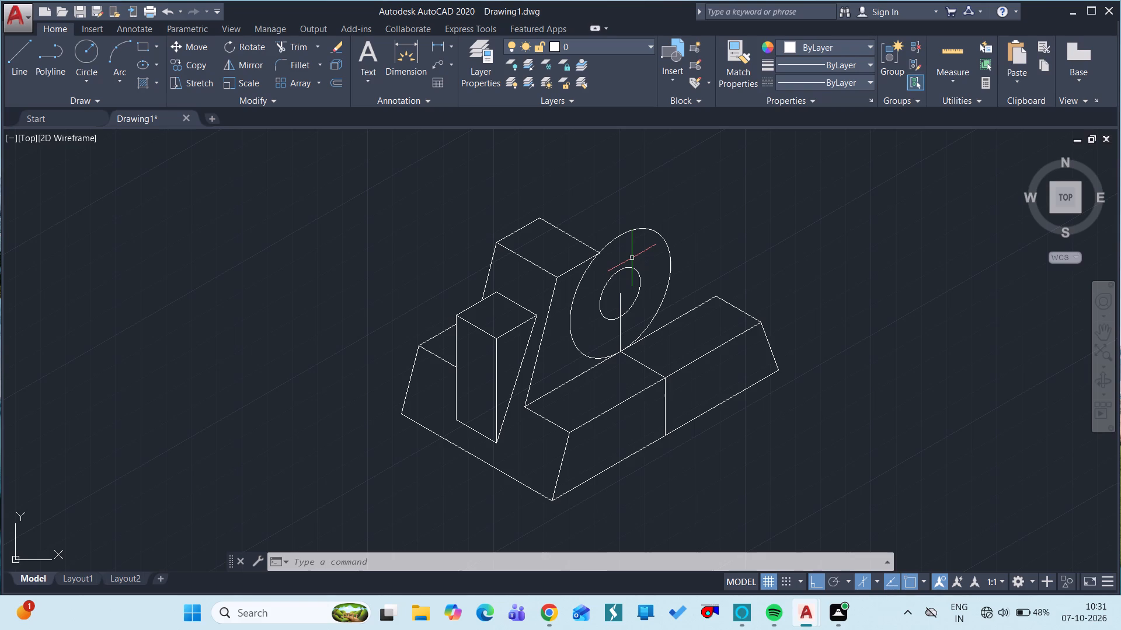
Copy the boss's radius 20 isocircle using its centre as both the base point and the destination point.
text(CO)
key(space)
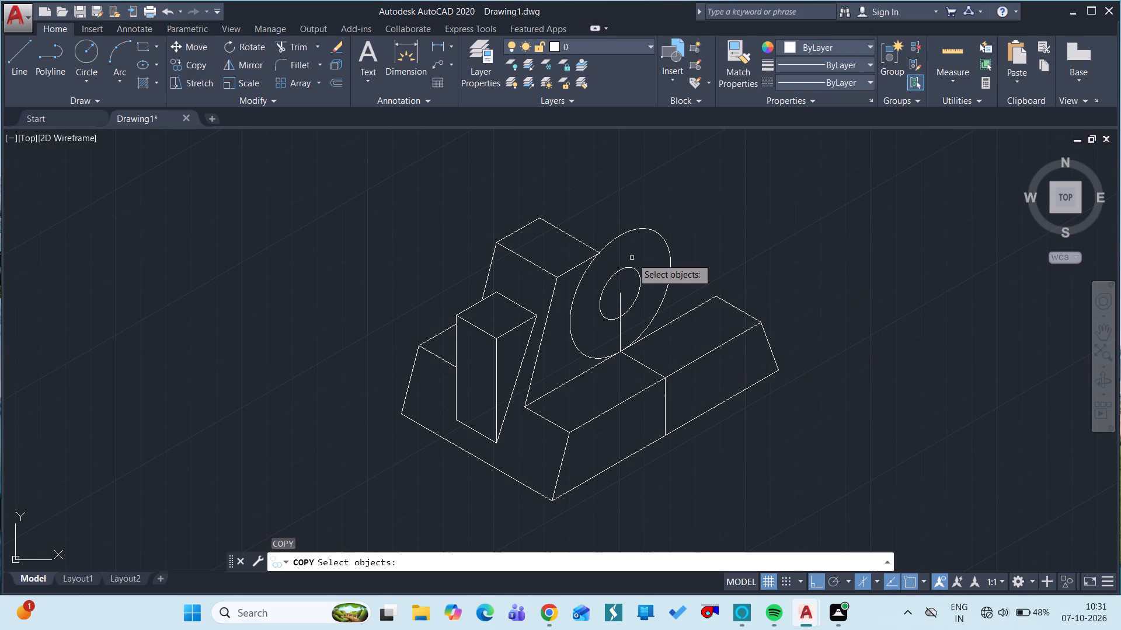
click(622, 236)
key(space)
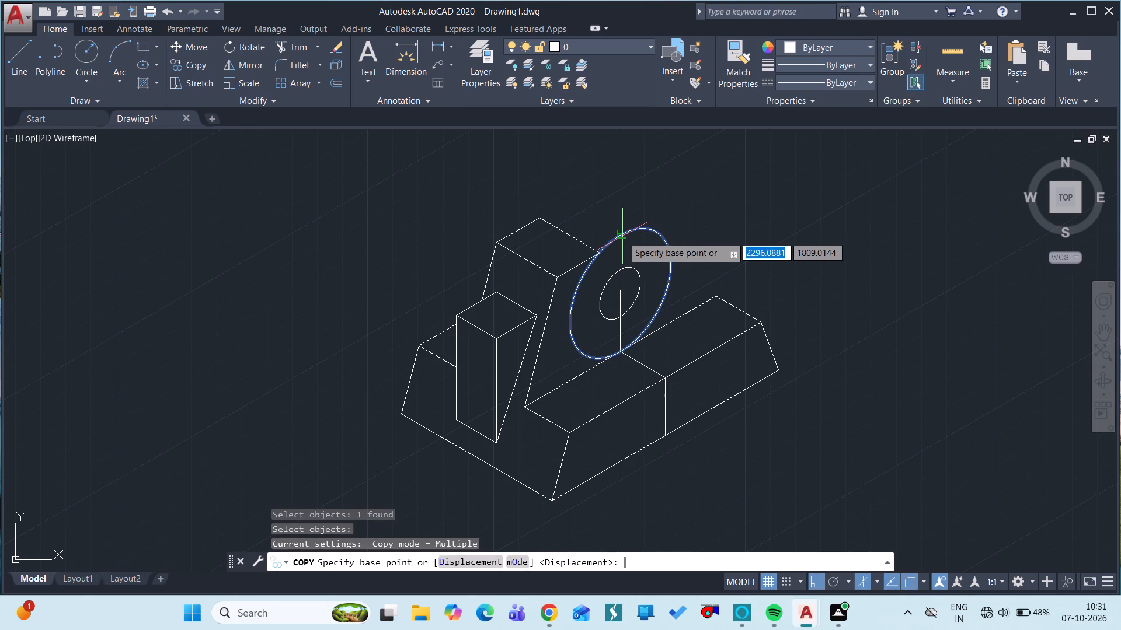
click(622, 297)
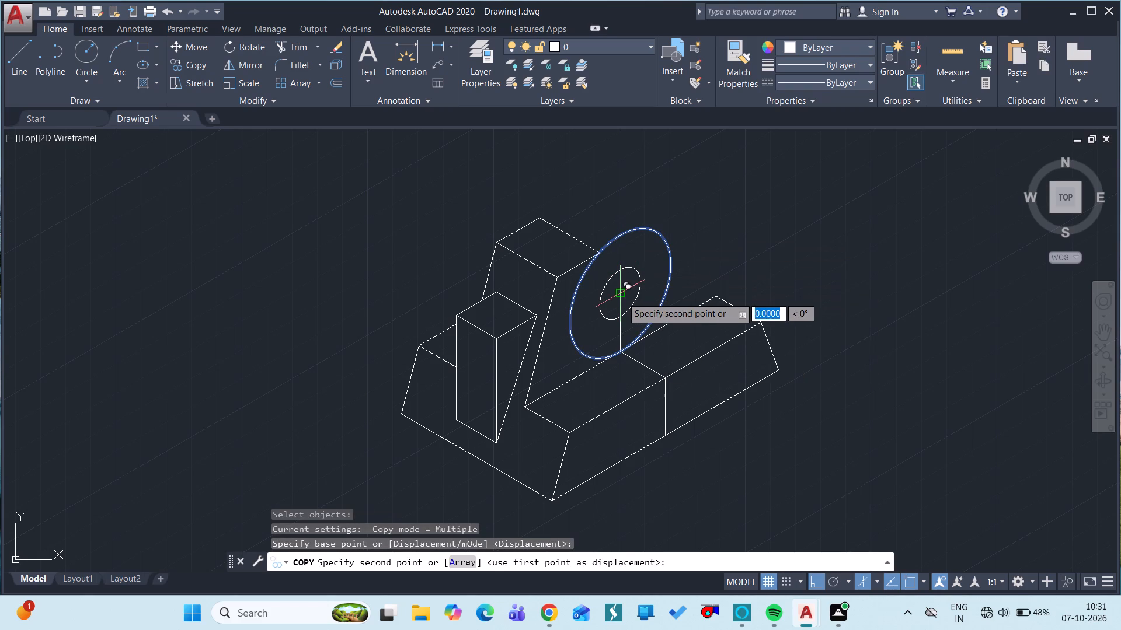
click(622, 297)
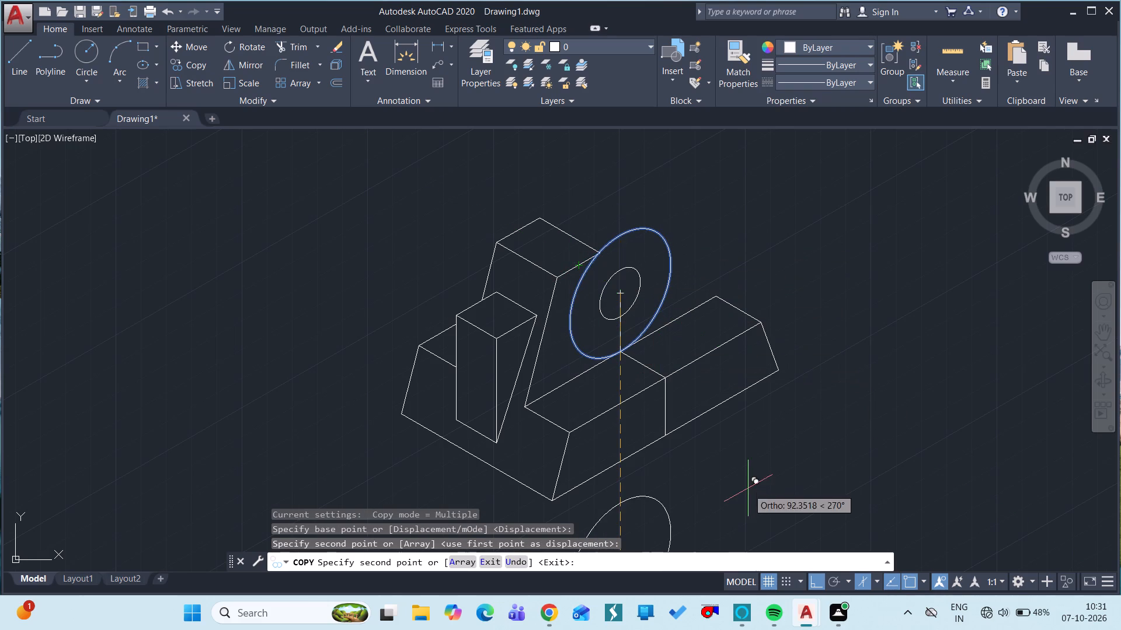
Switch the isometric drafting plane to Isoplane Left and end the copying.
click(876, 585)
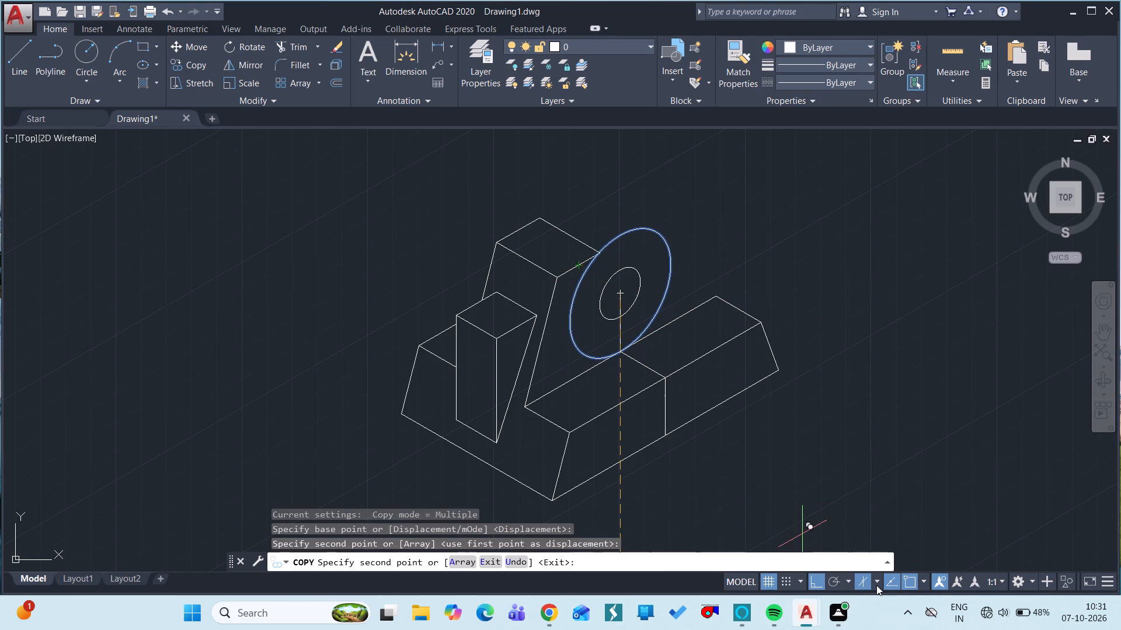
click(882, 511)
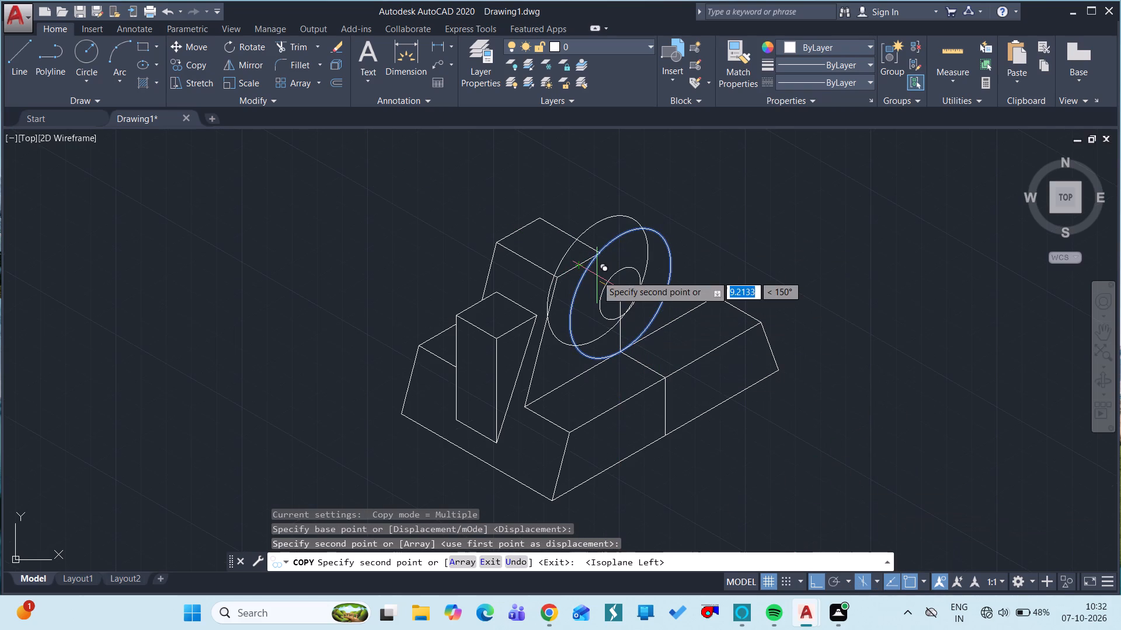
key(Escape)
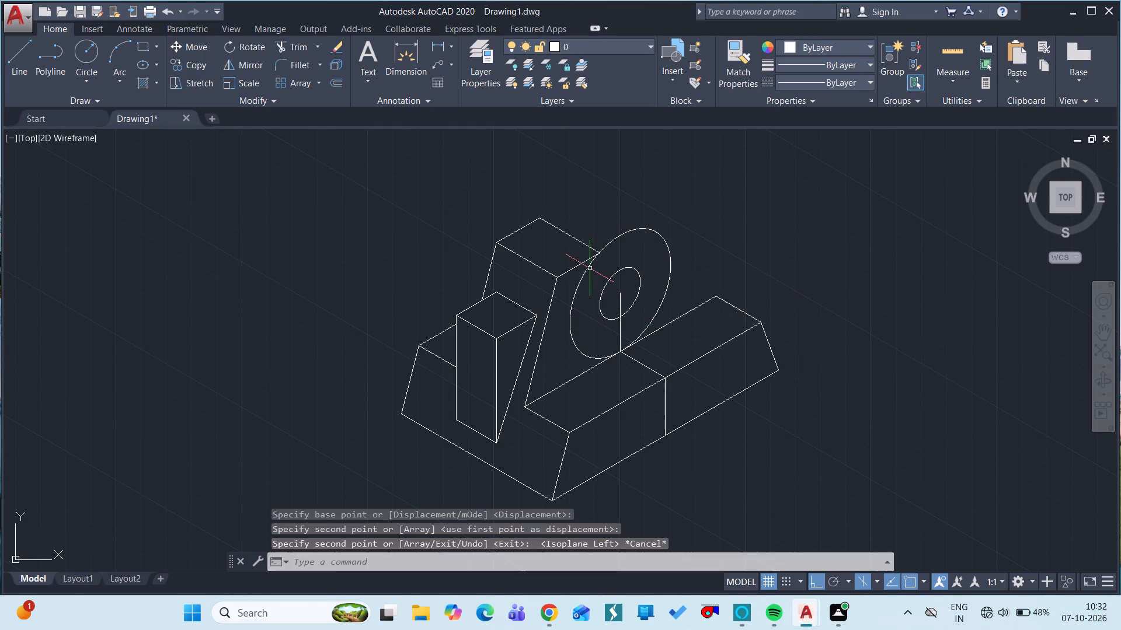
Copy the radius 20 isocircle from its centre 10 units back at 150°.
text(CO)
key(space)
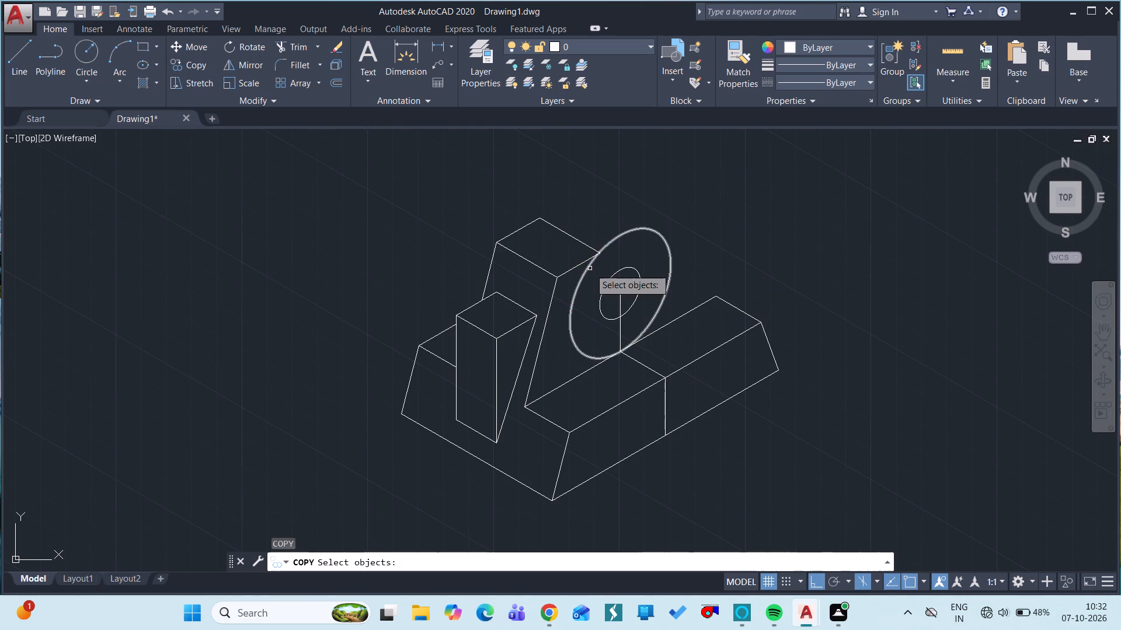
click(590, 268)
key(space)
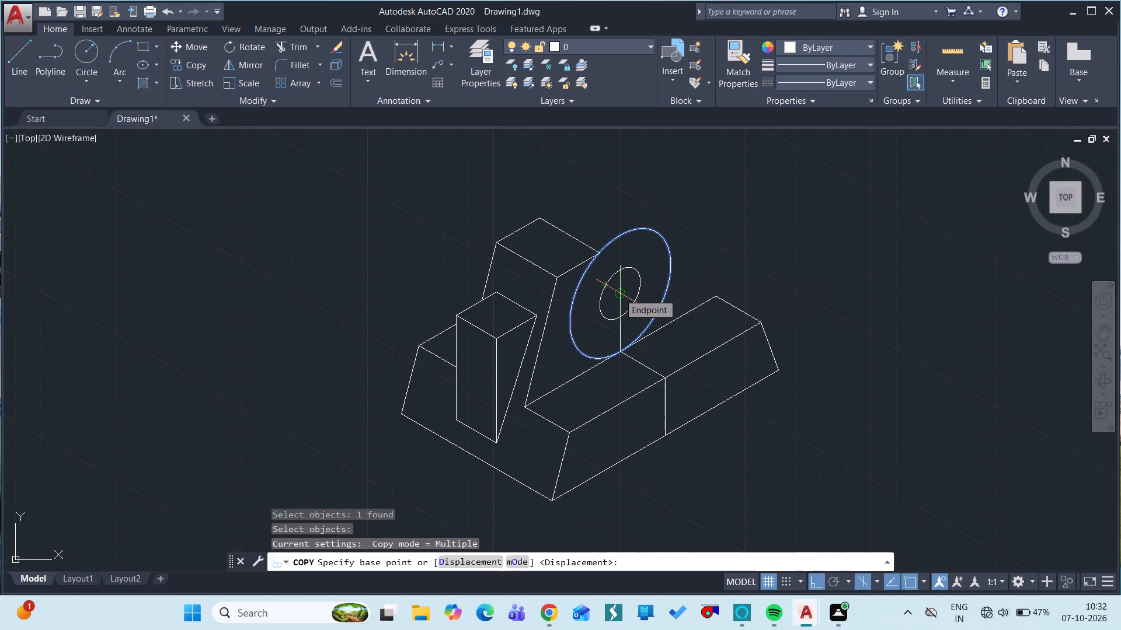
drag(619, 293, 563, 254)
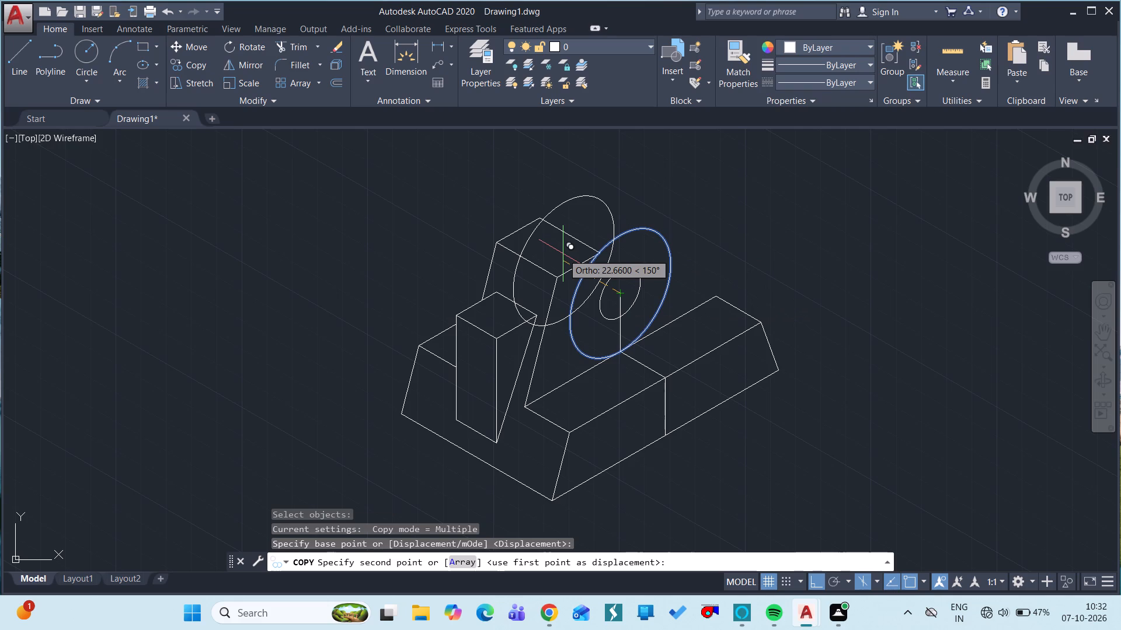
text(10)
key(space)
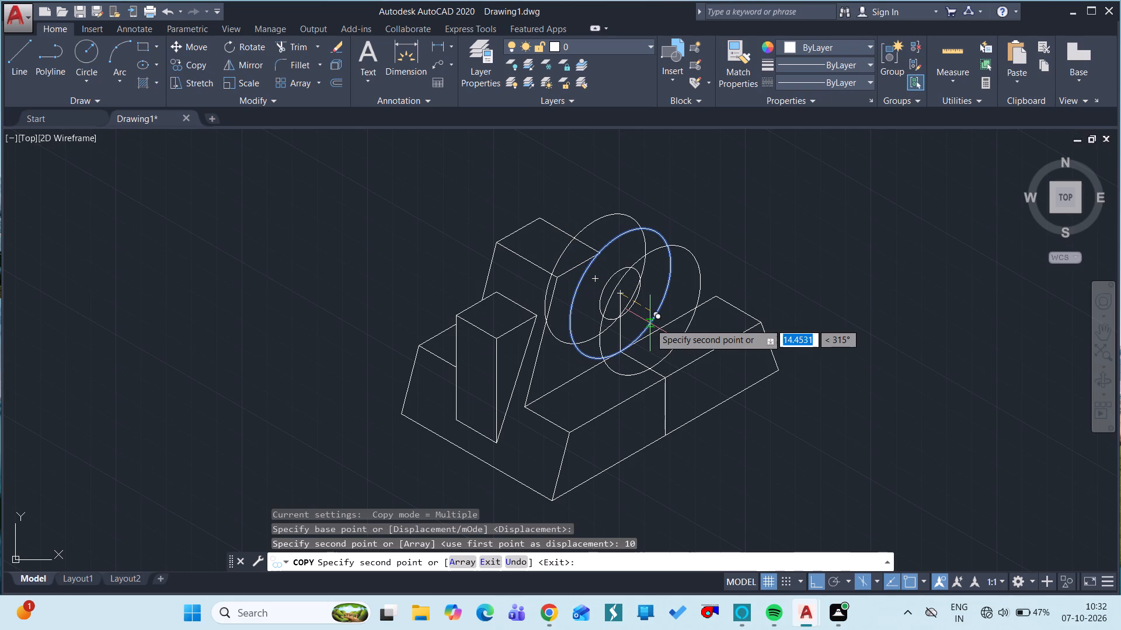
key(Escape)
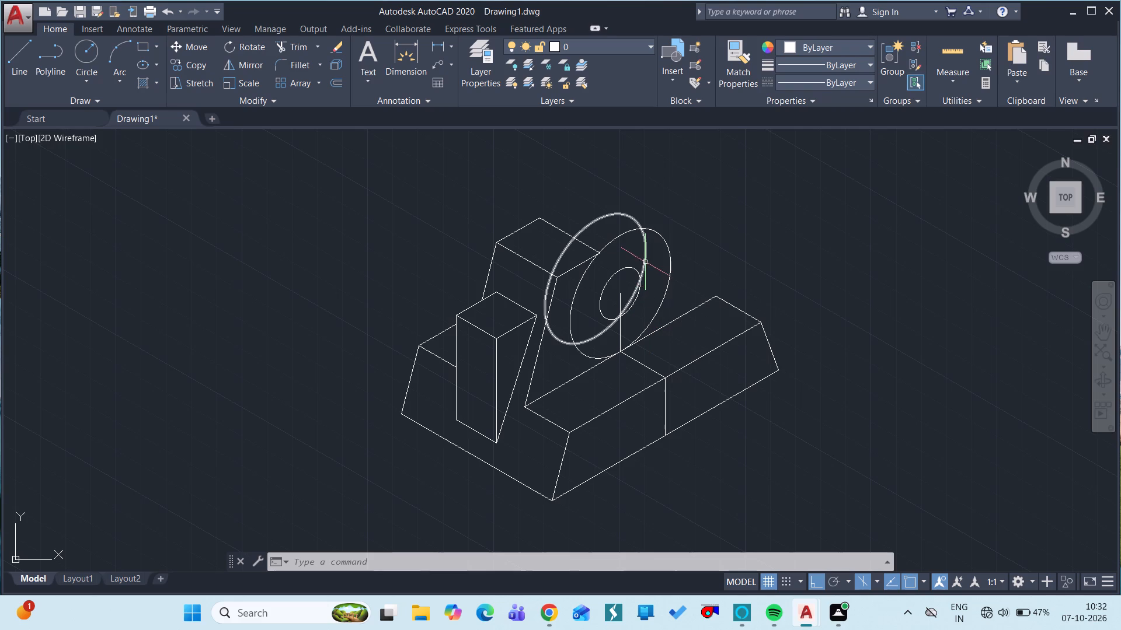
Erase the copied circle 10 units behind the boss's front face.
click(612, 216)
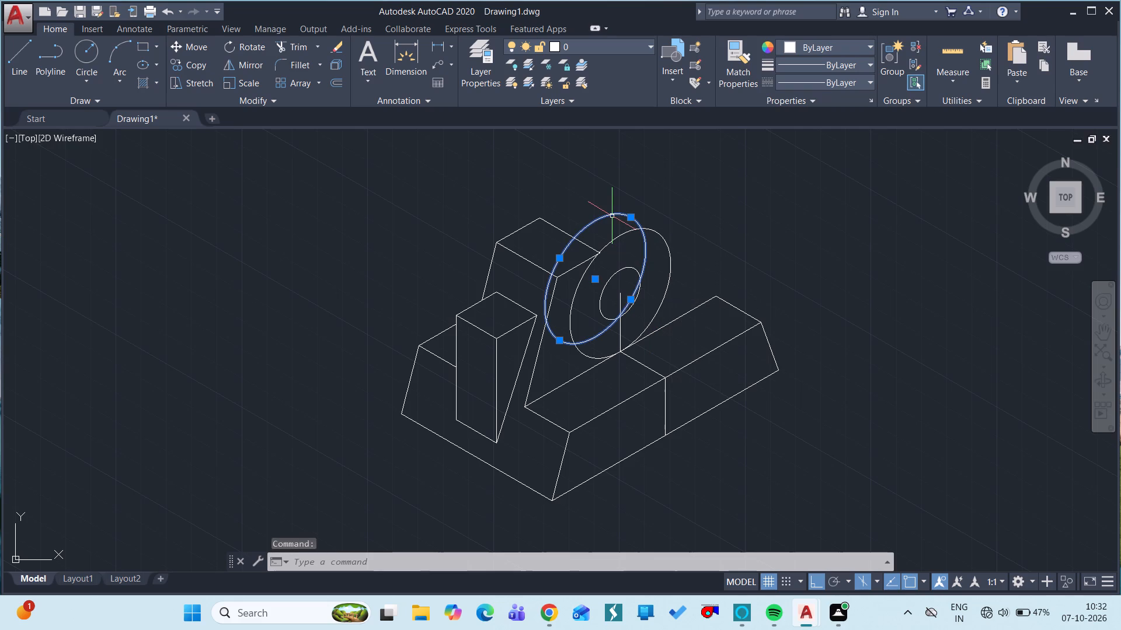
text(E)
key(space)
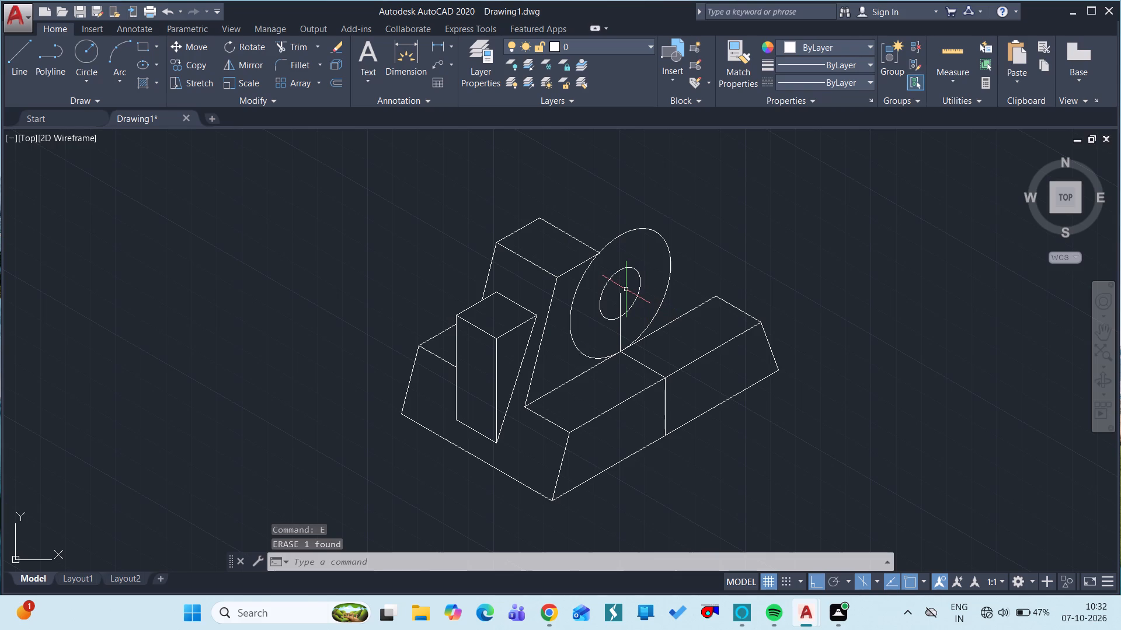
Draw a vertical line about 34 units straight up from the boss centre, passing beyond the outer circle.
text(L)
key(space)
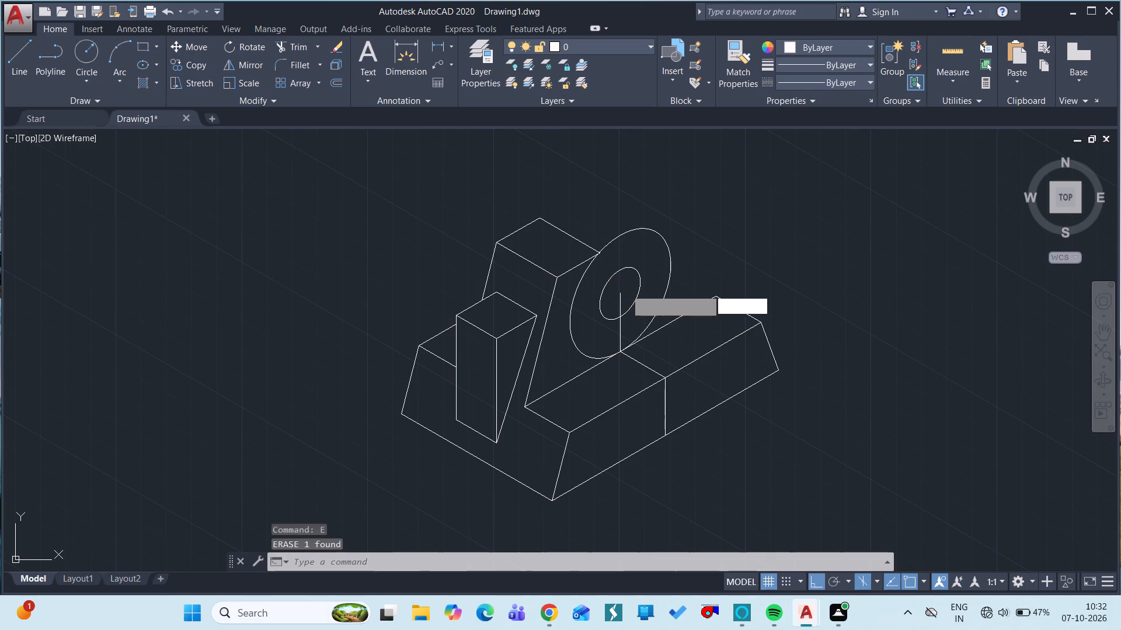
click(622, 294)
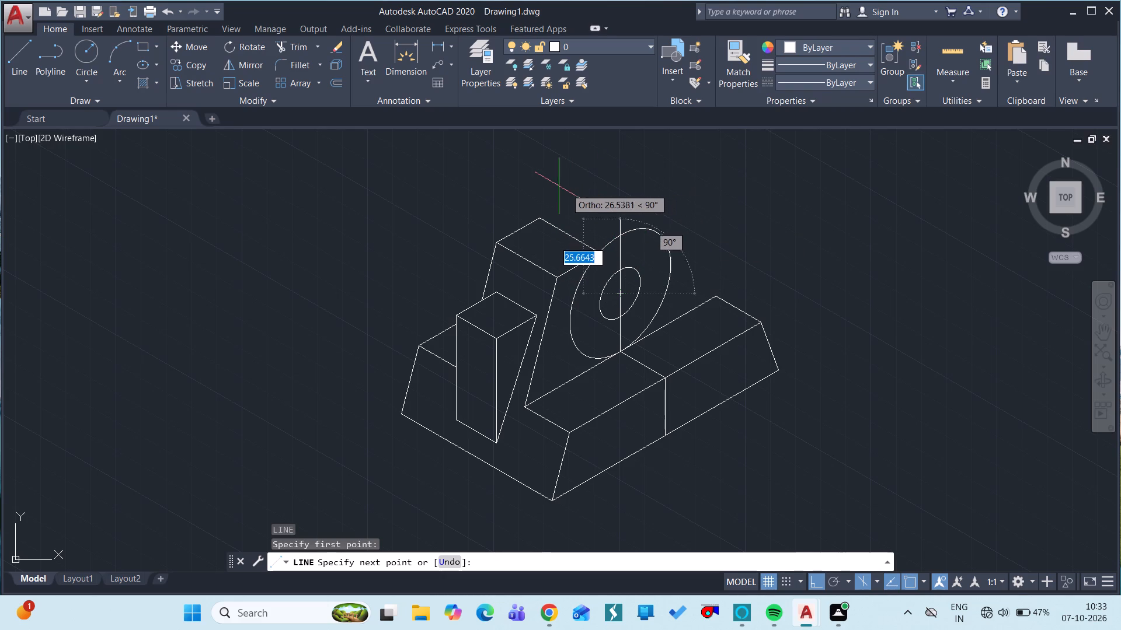
click(600, 187)
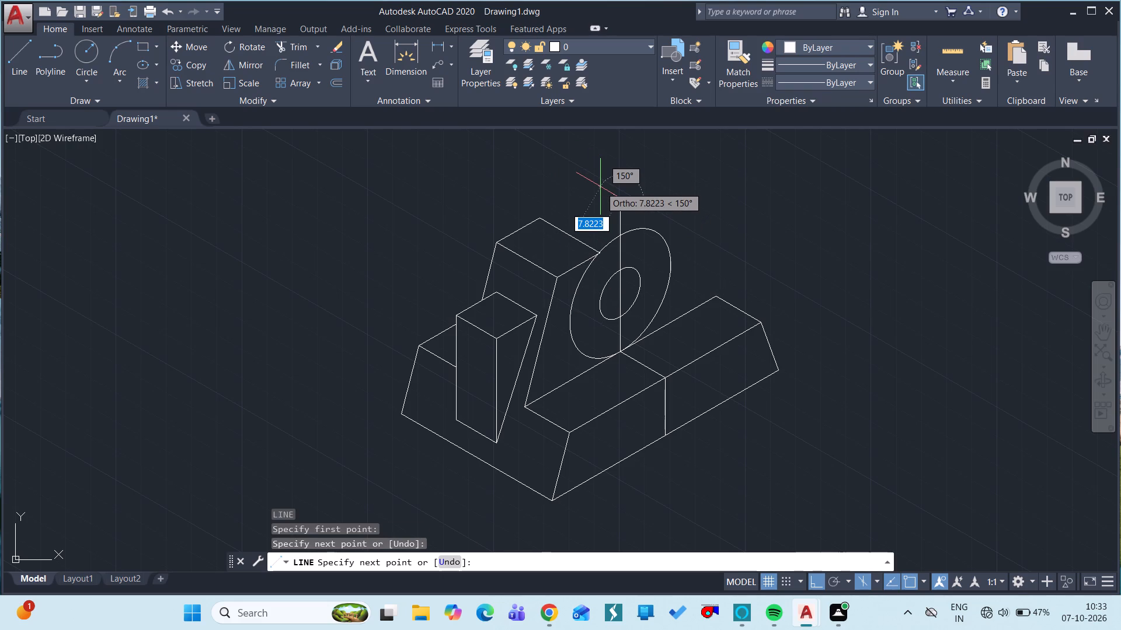
key(Escape)
Trim the part of the vertical centre line that extends above the boss's outer circle.
text(TR)
key(space)
key(space)
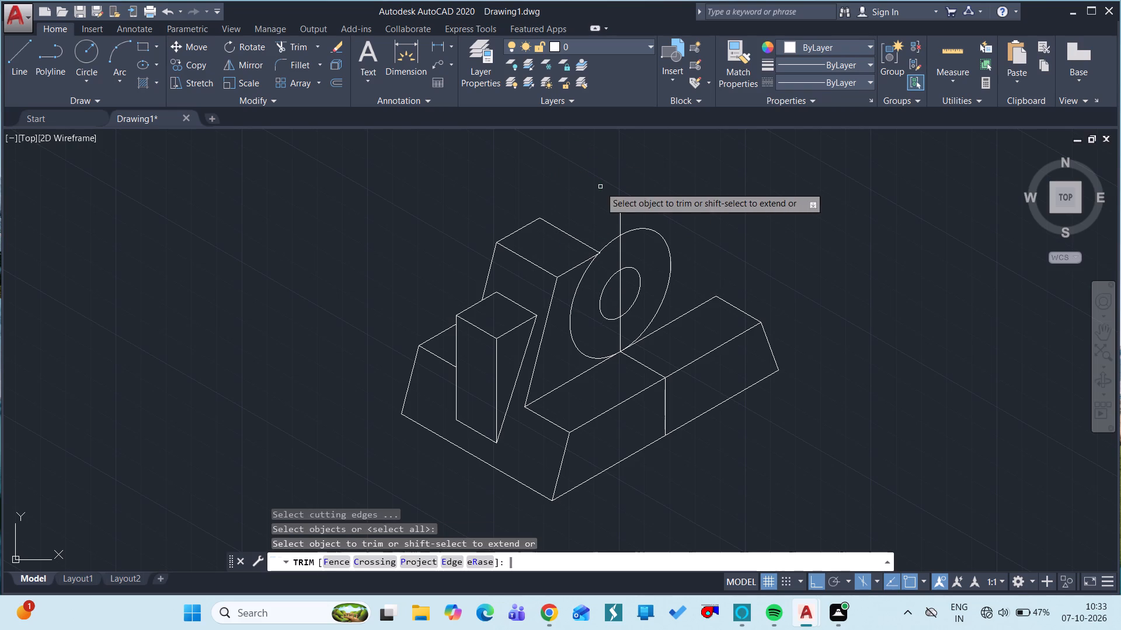
click(618, 208)
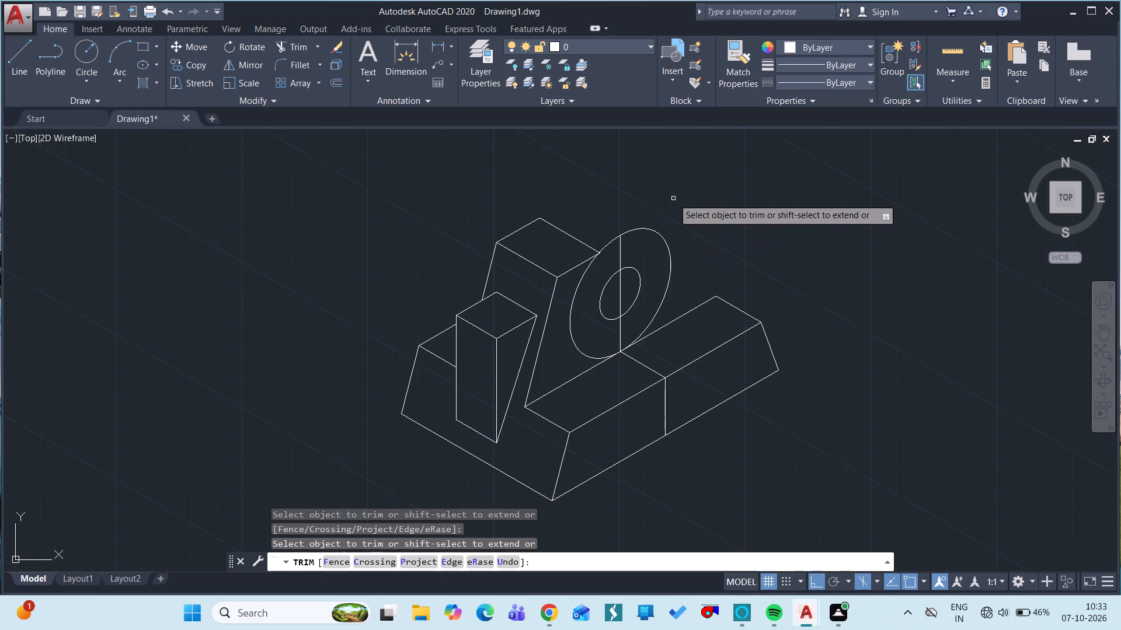
key(Escape)
Draw a 44-unit line at 150° from the point where the vertical centre line meets the top of the outer circle.
key(l)
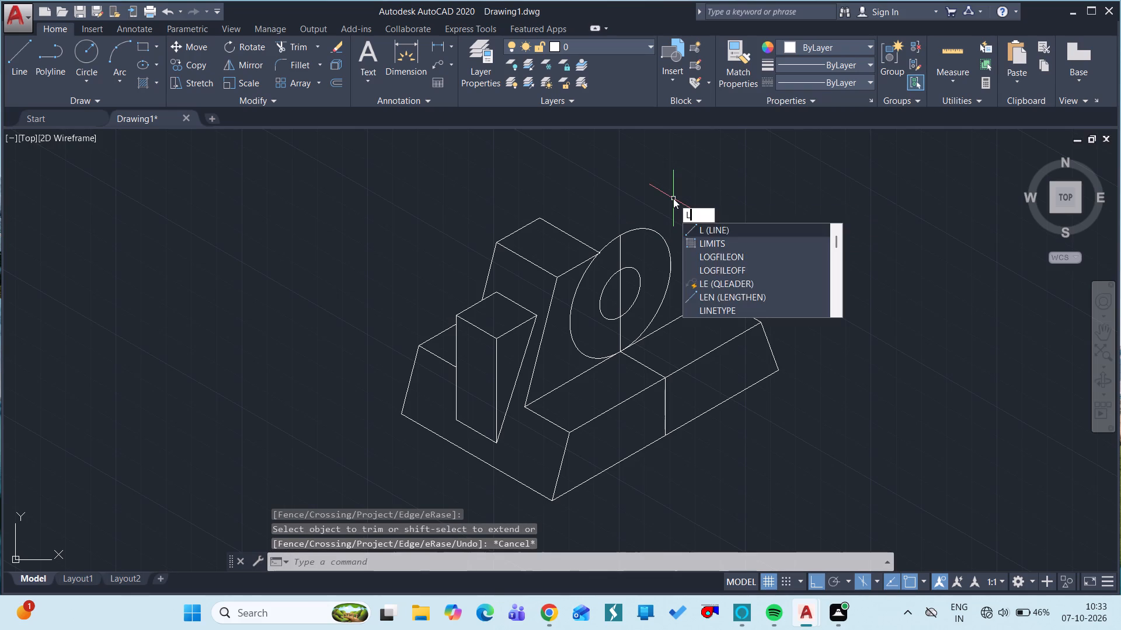
key(space)
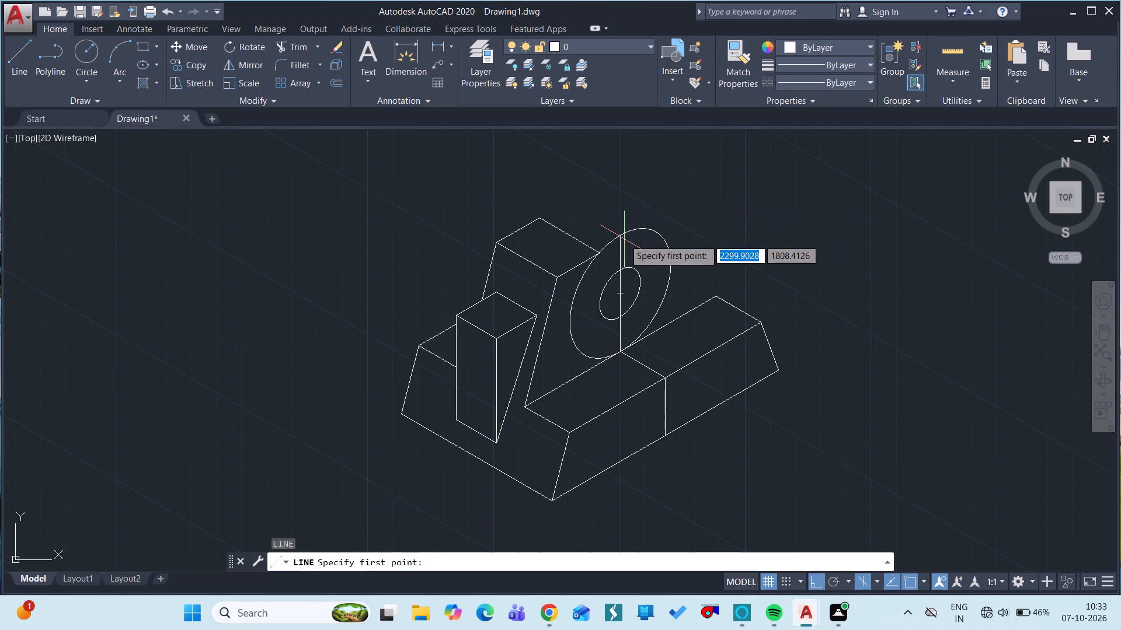
drag(619, 237, 538, 191)
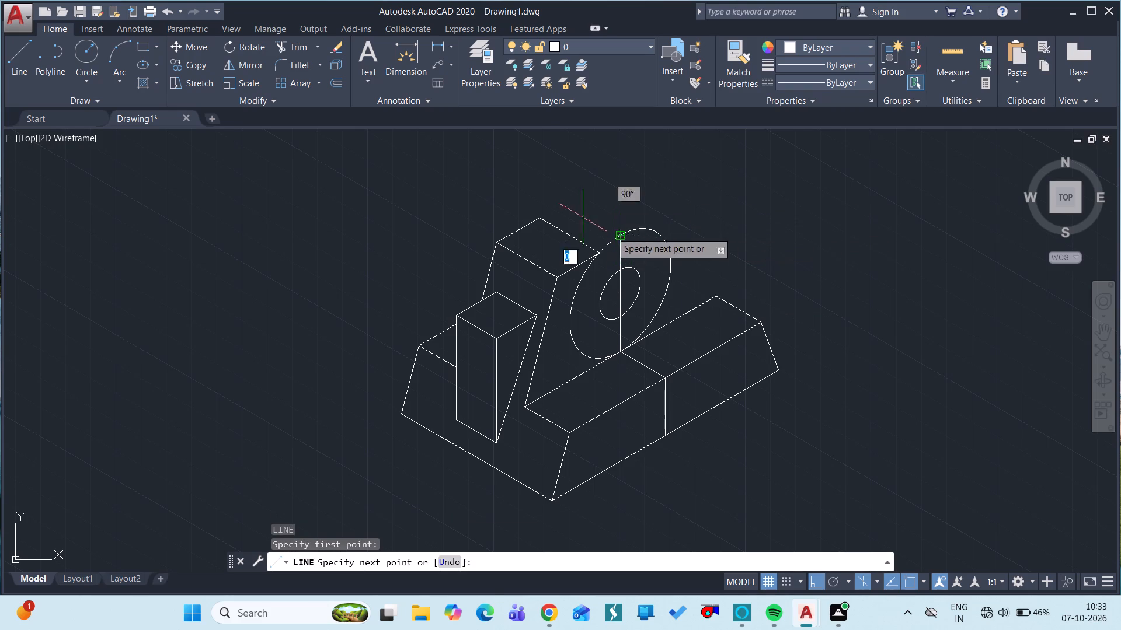
drag(538, 191, 510, 174)
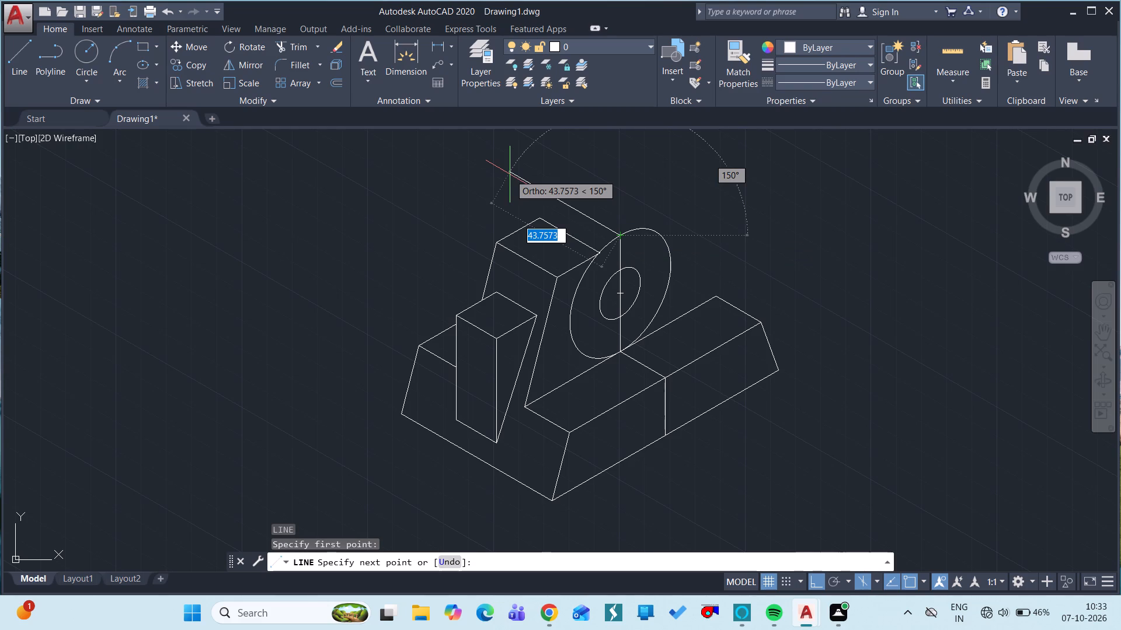
text(44)
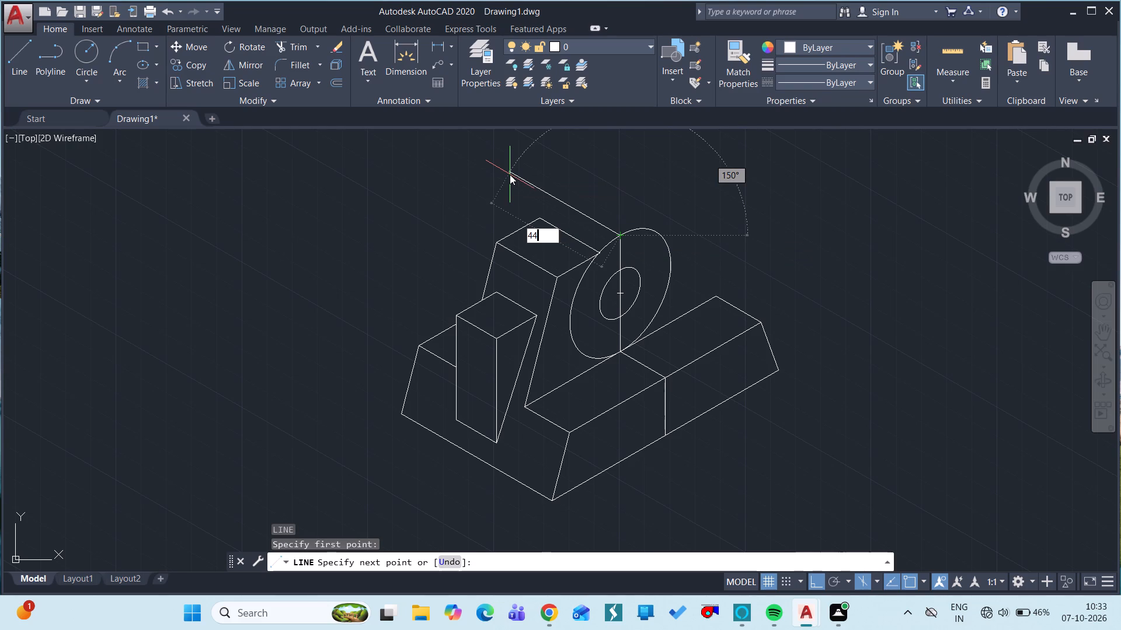
key(space)
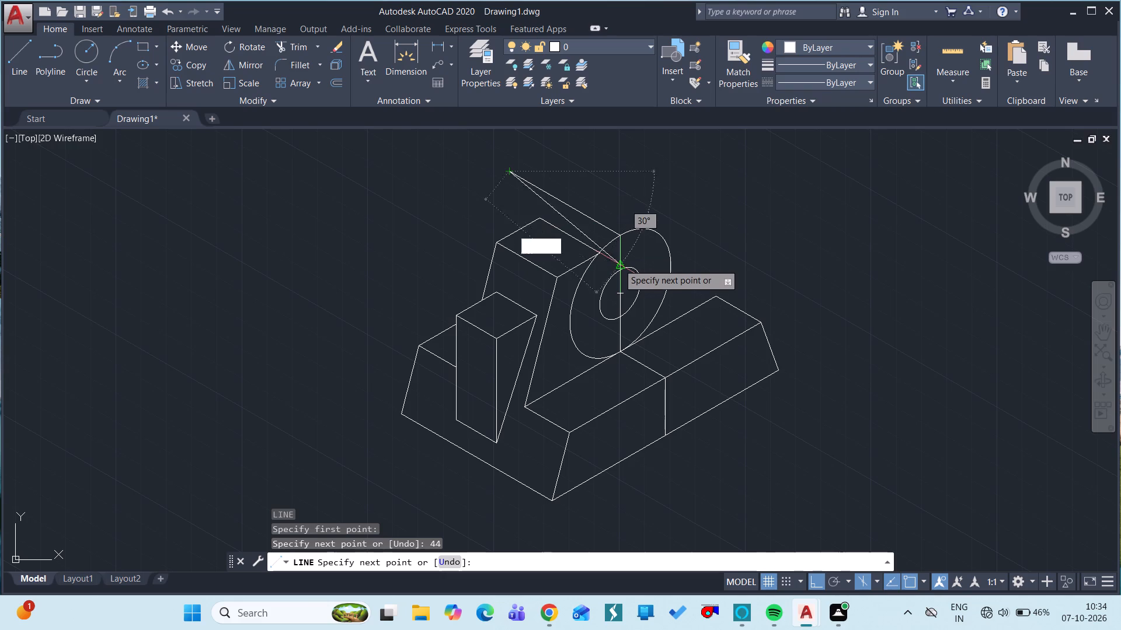
key(Escape)
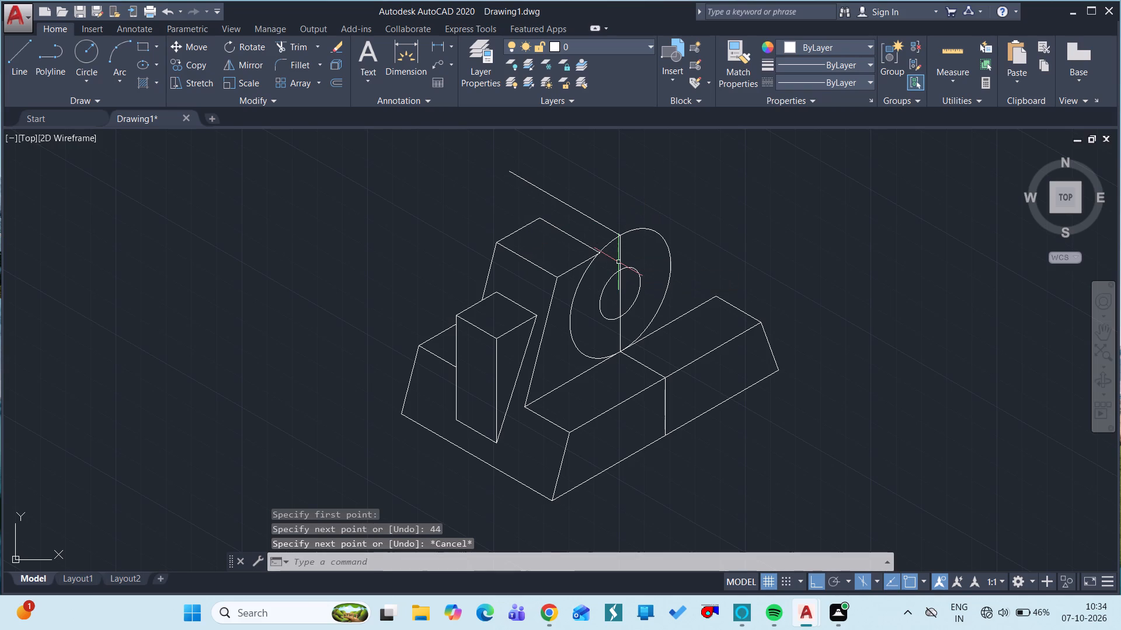
Copy the radius 20 isocircle from the near end of the 44-unit line to its far end for the boss's back face.
text(CO)
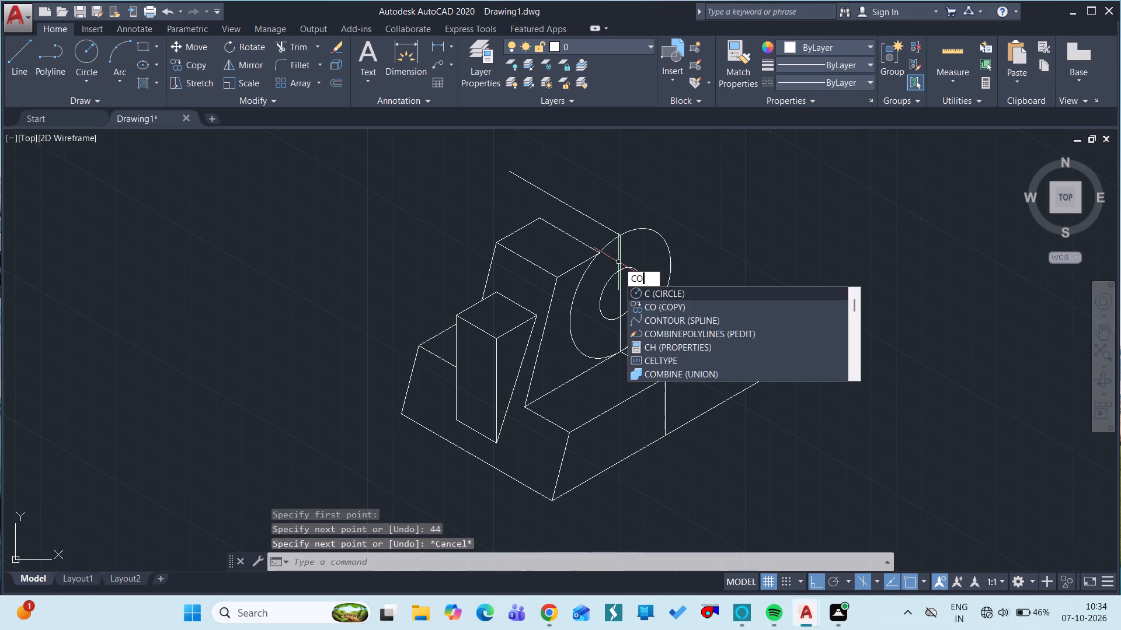
key(space)
click(610, 244)
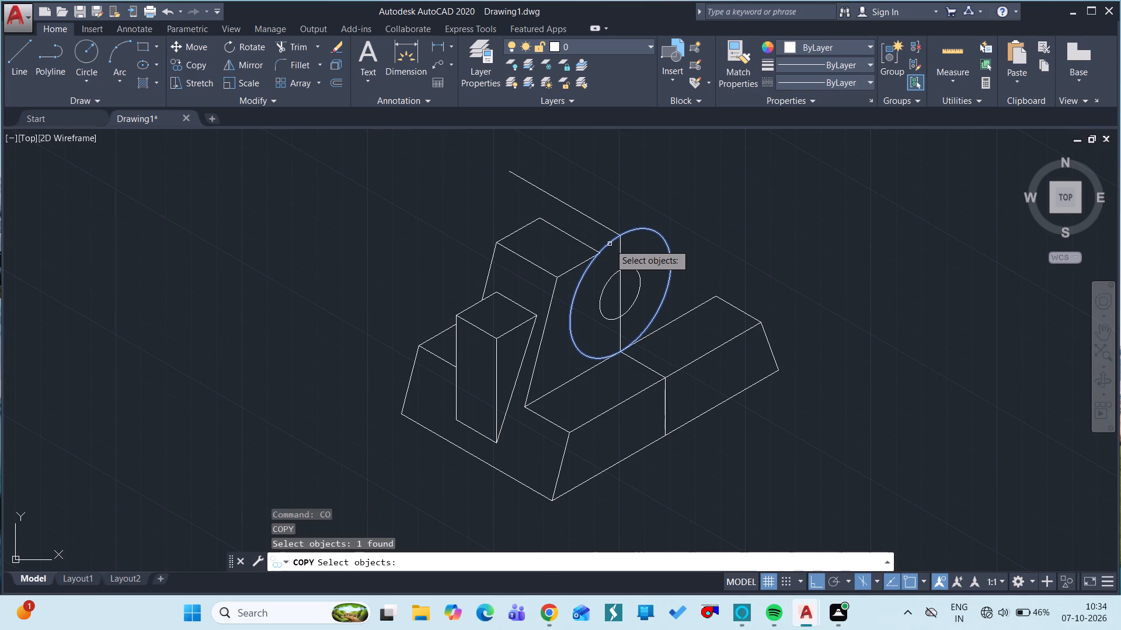
key(space)
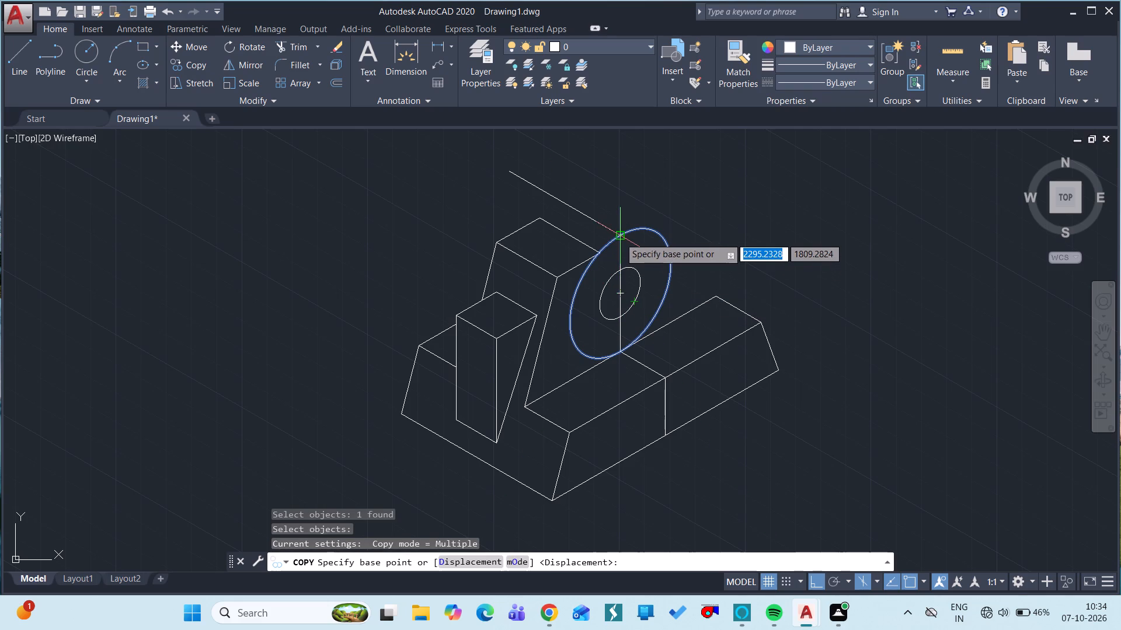
drag(619, 237, 559, 205)
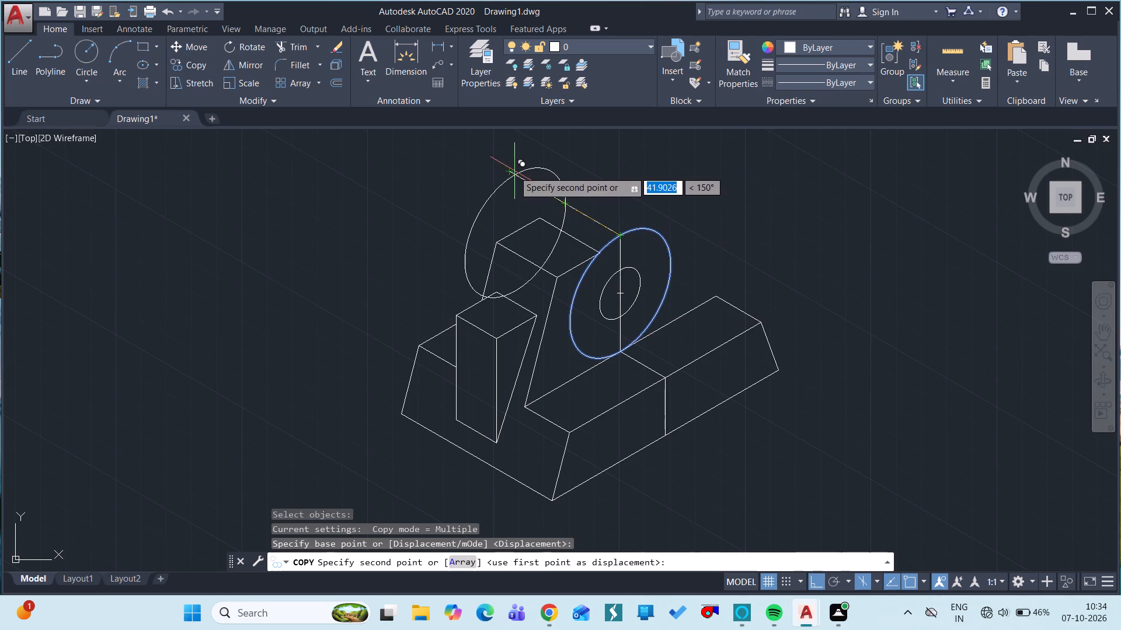
click(512, 171)
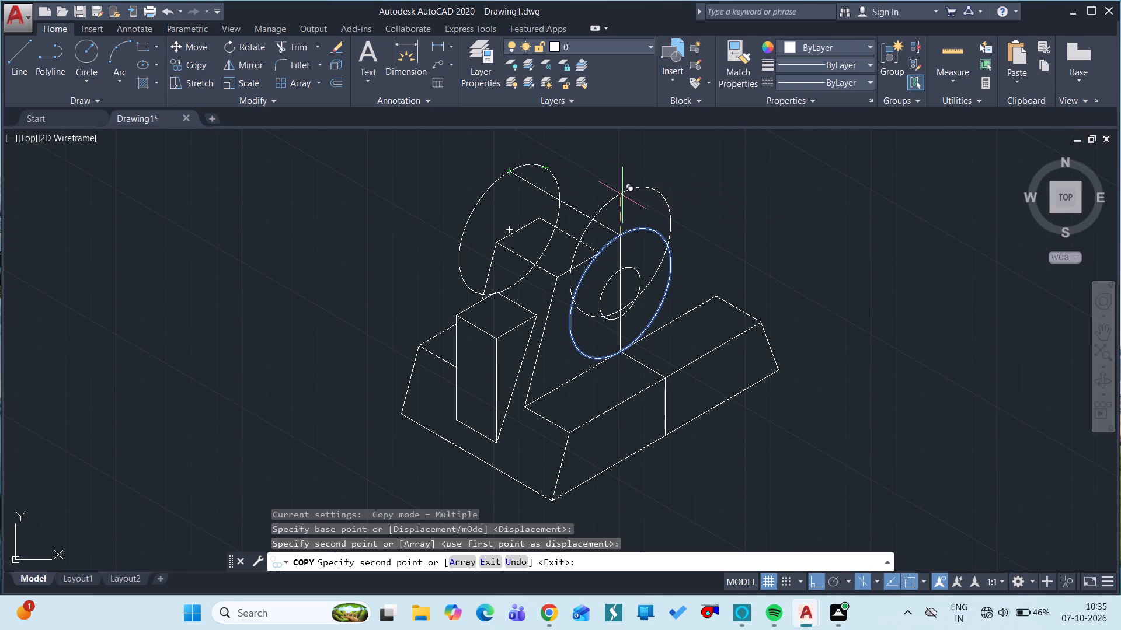
key(Escape)
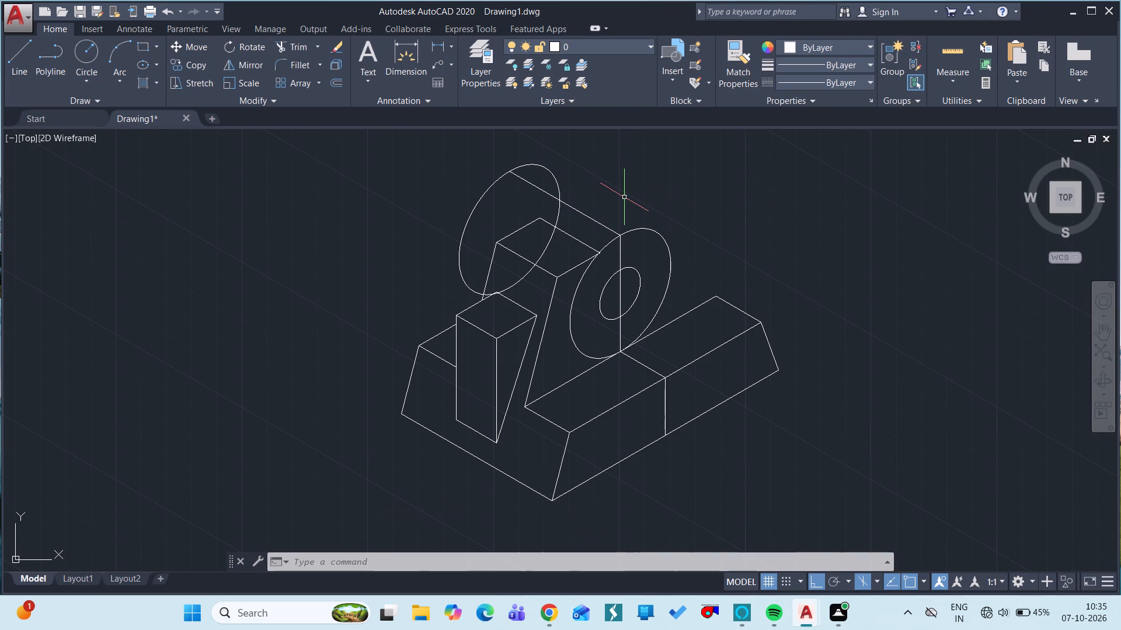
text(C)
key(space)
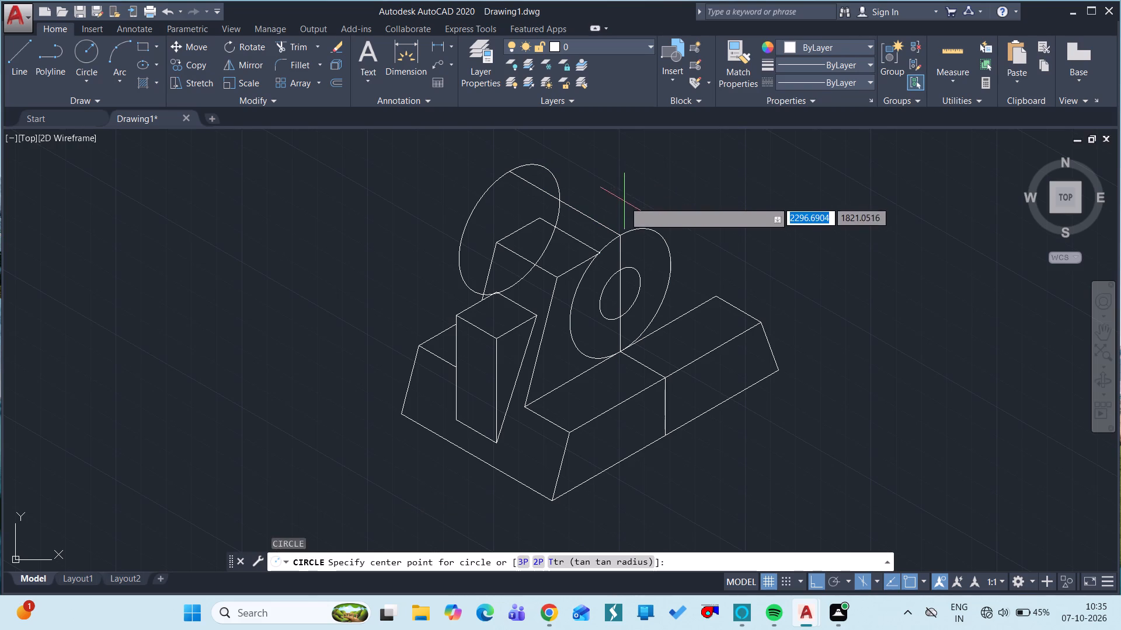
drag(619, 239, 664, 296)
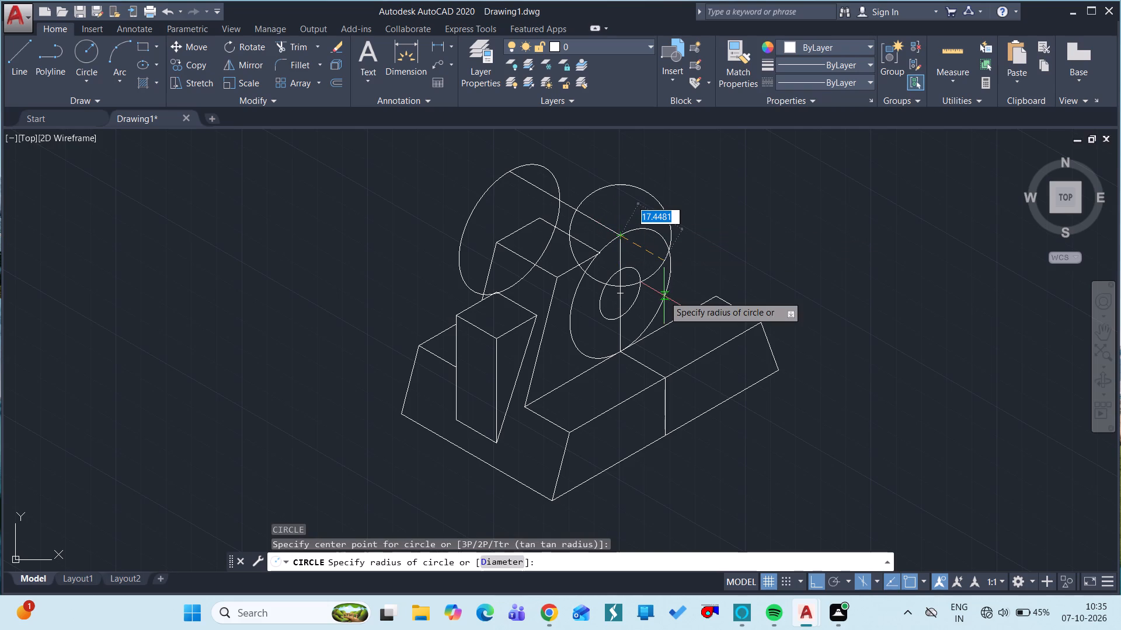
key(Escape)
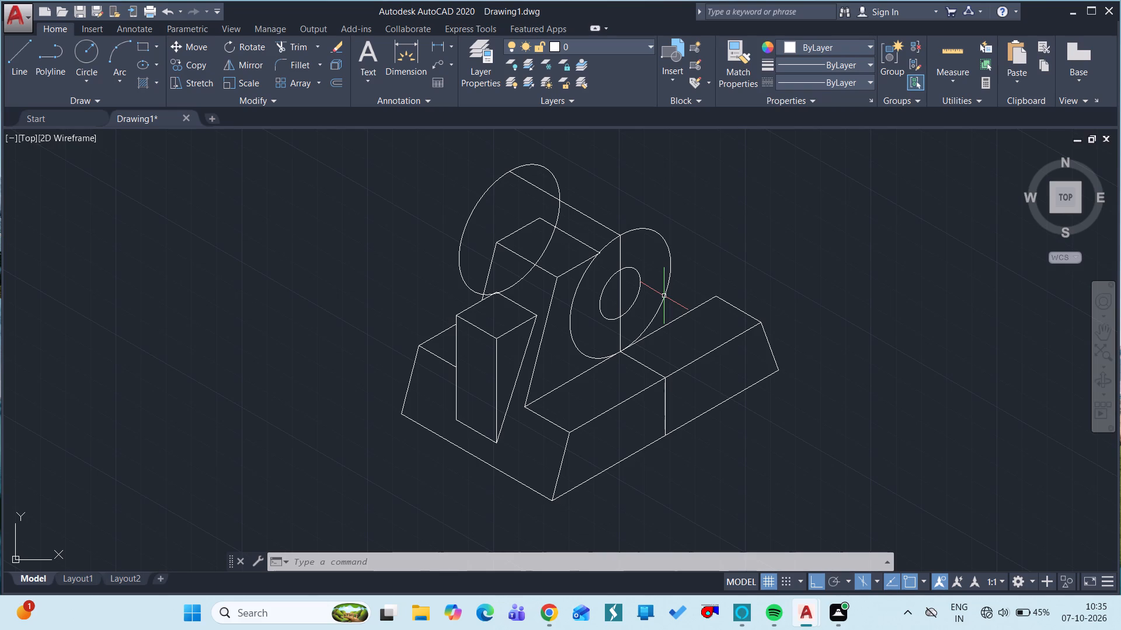
Offset the boss's 44-unit line at 150° by 8 units to both sides.
text(O)
key(space)
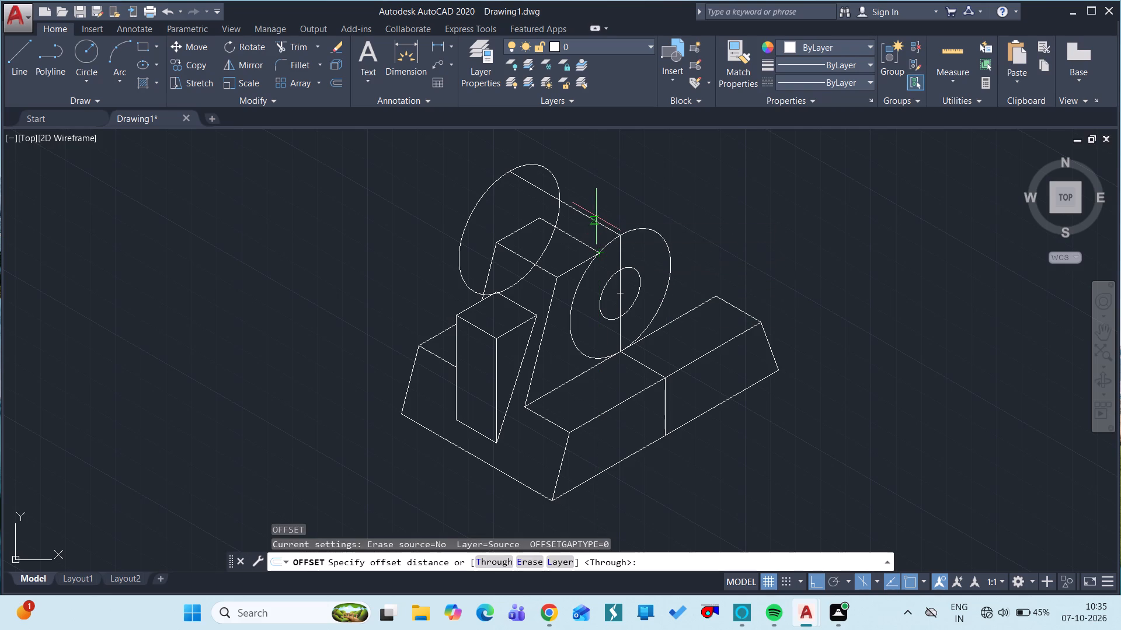
text(8)
key(space)
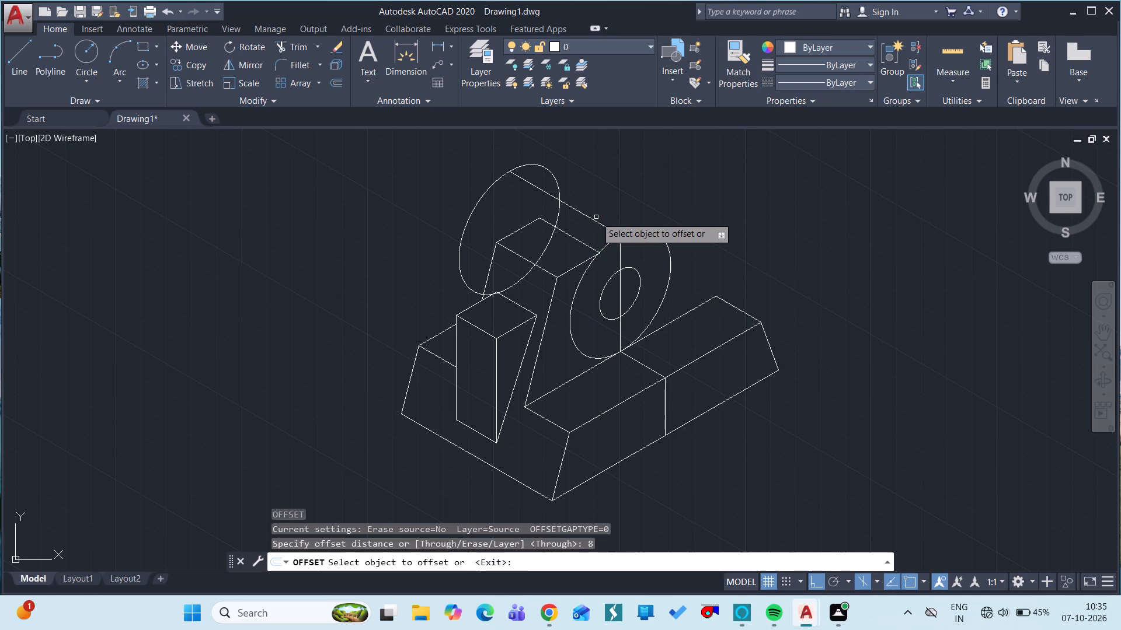
drag(586, 216, 676, 170)
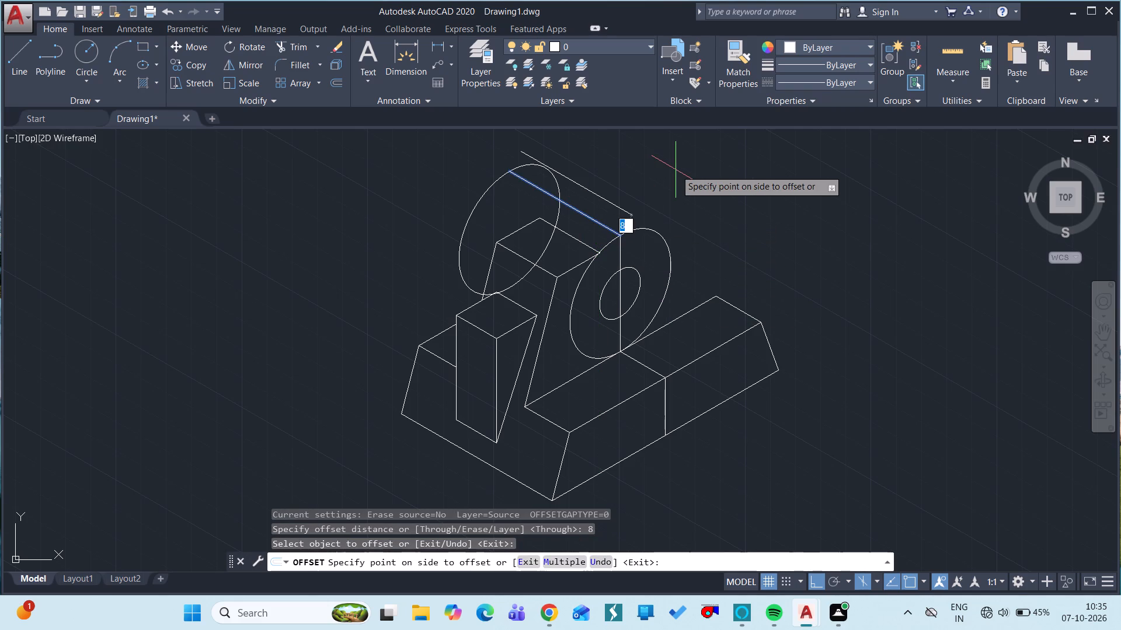
drag(676, 170, 576, 211)
drag(574, 208, 515, 293)
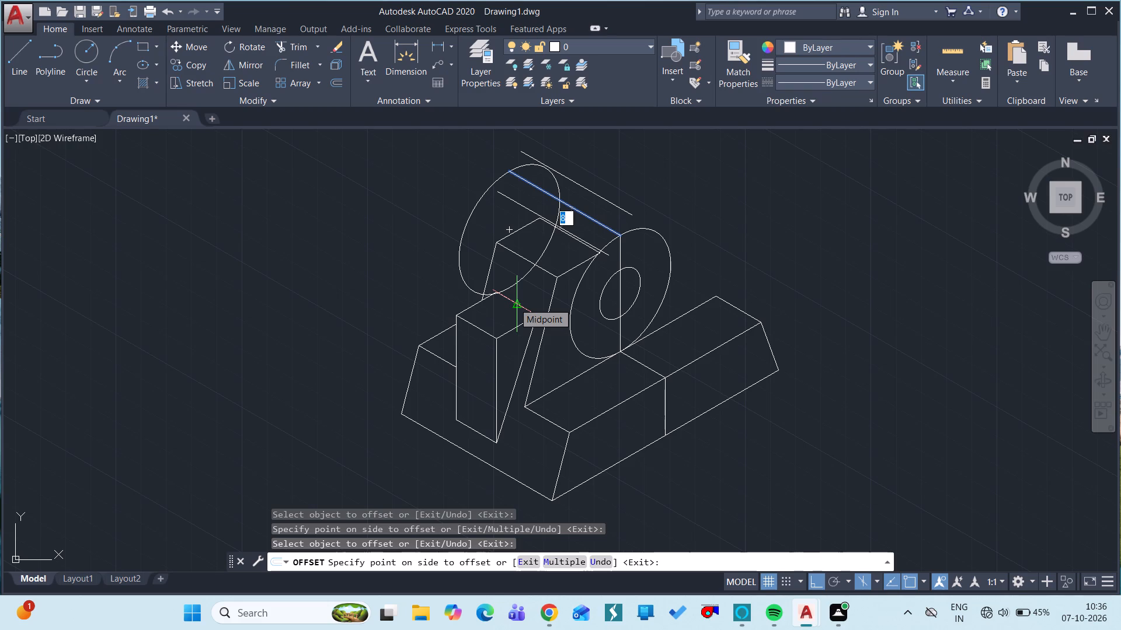
click(612, 278)
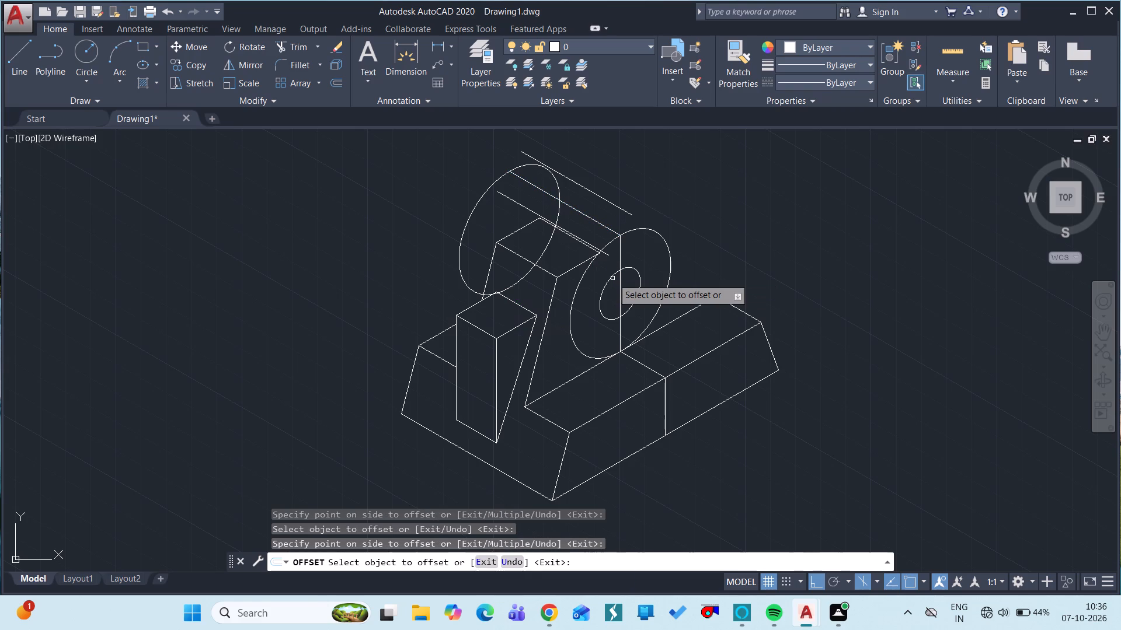
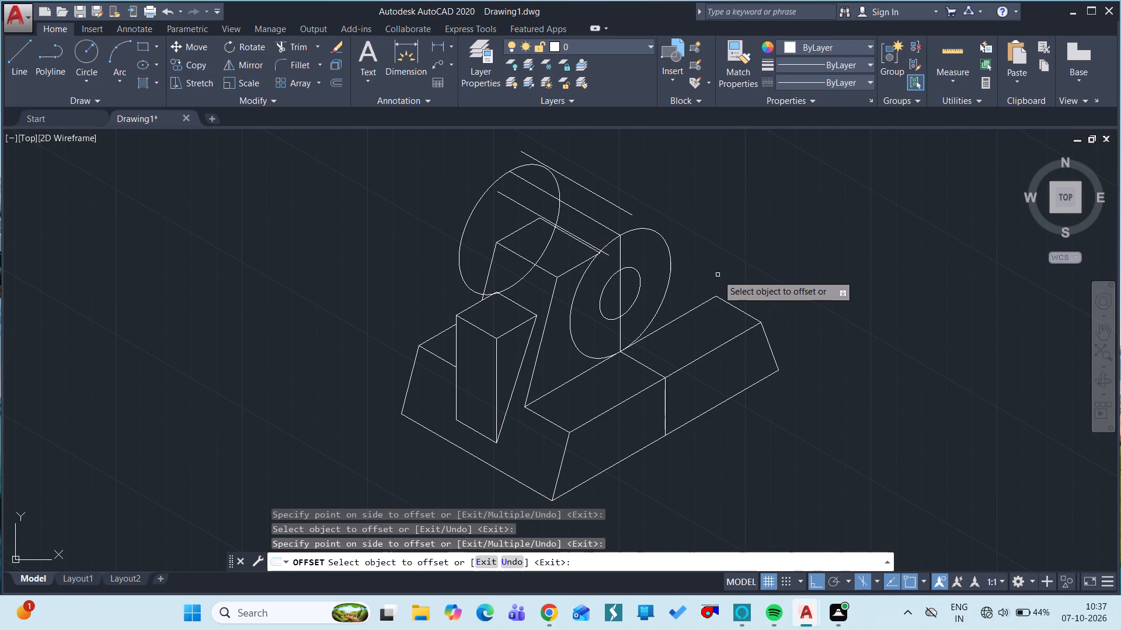
Erase the whole boss construction: both front isocircles with their vertical centre line, the back isocircle and the three parallel 150° lines.
key(Escape)
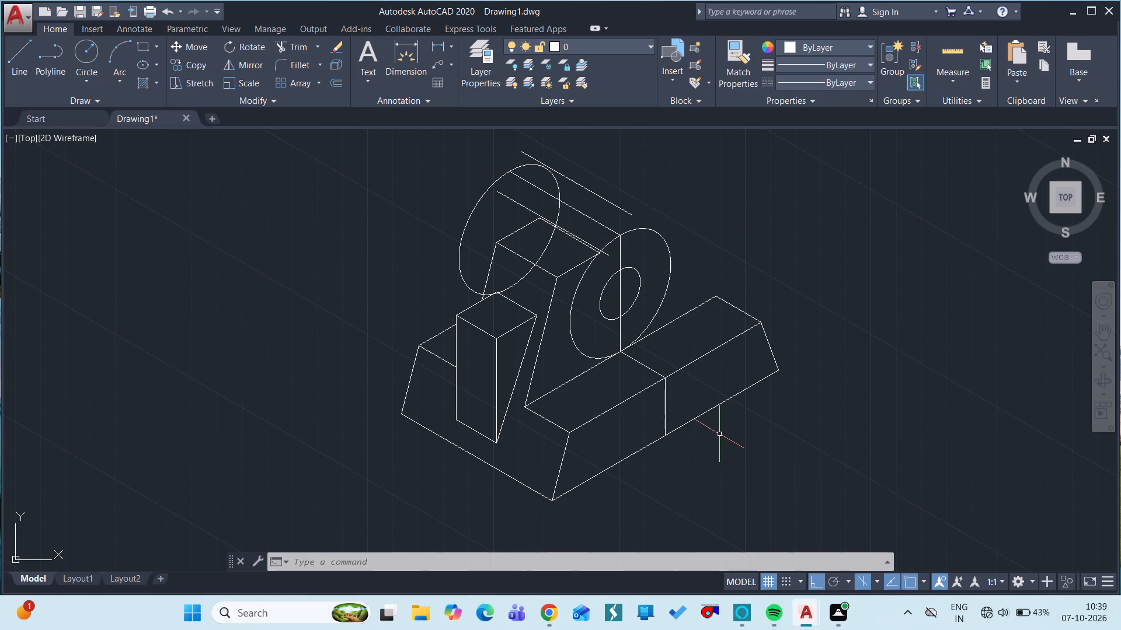
key(Escape)
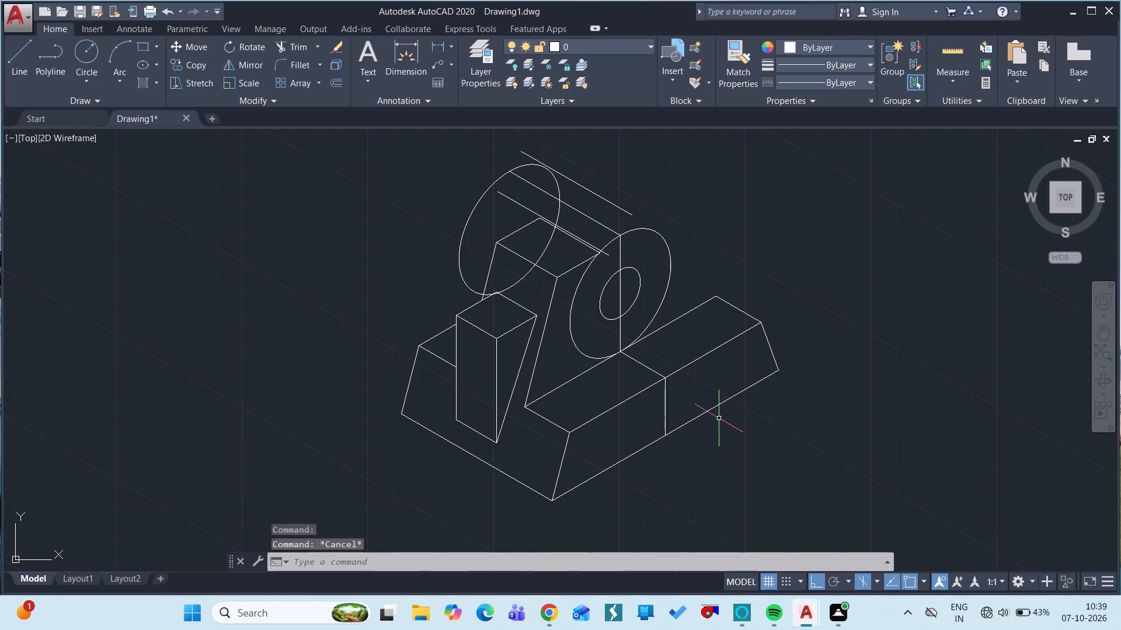
drag(701, 202, 608, 320)
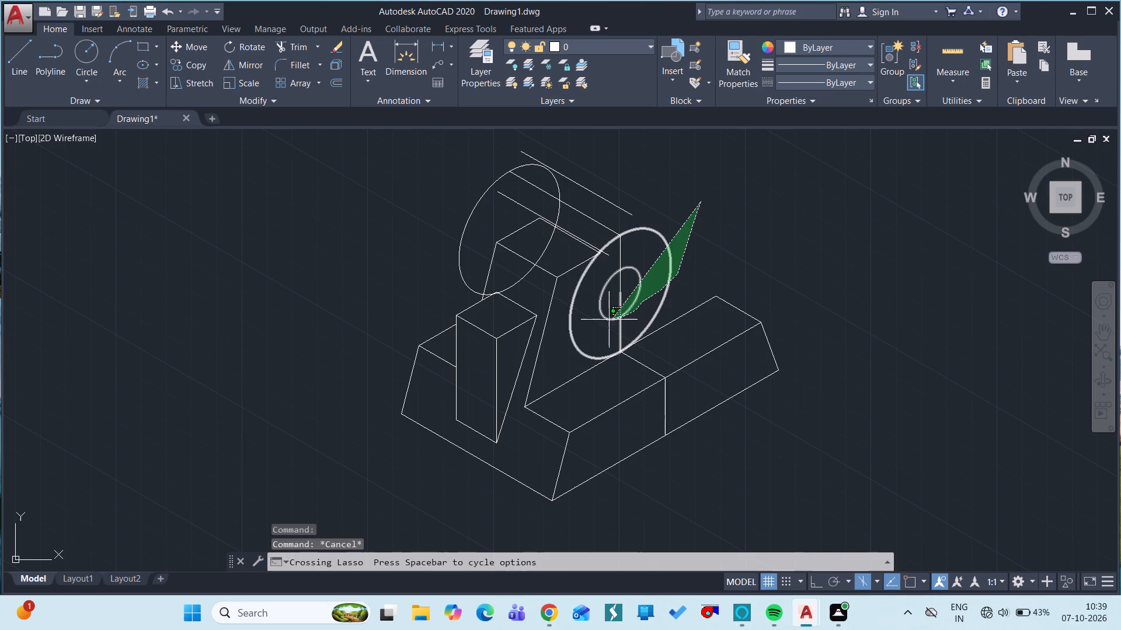
drag(608, 320, 562, 332)
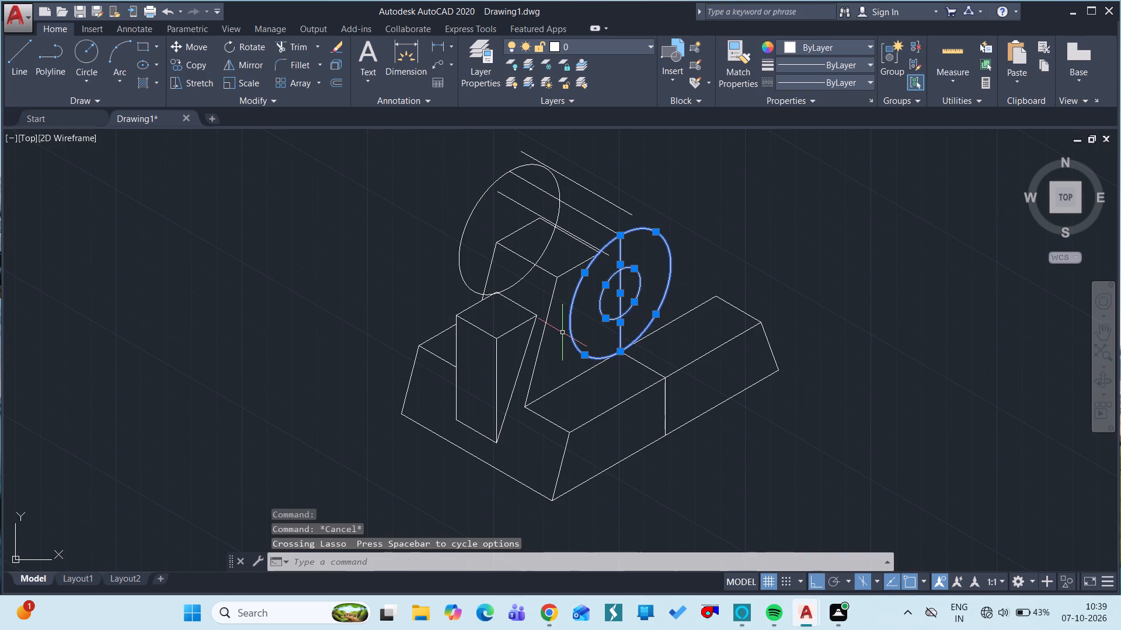
key(e)
key(space)
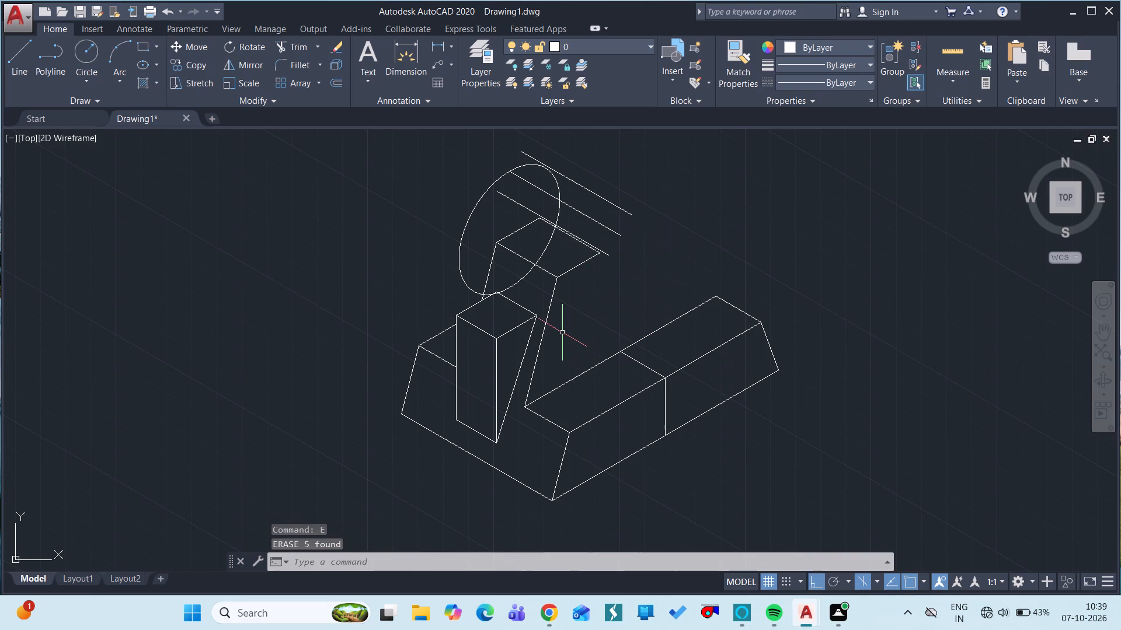
drag(620, 173, 453, 186)
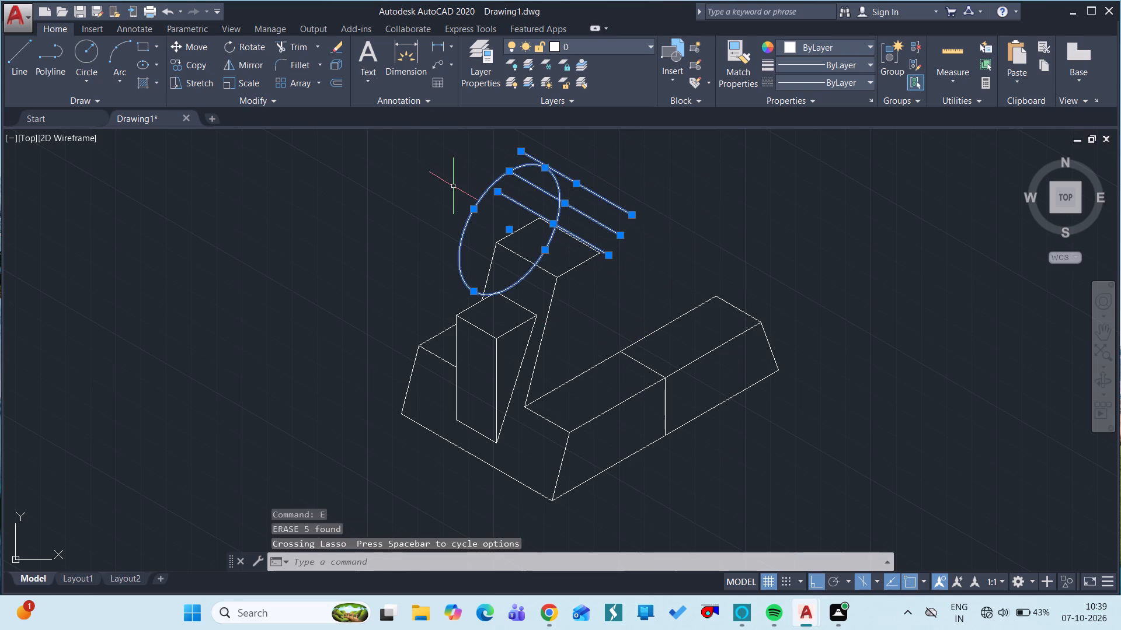
text(E)
key(space)
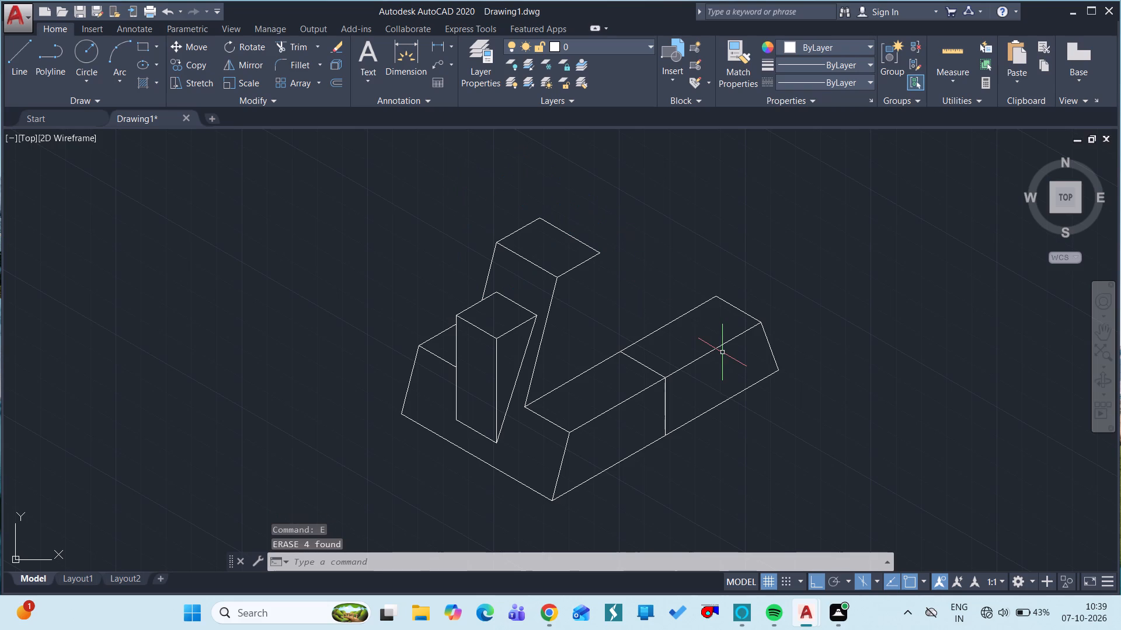
Draw a 10-unit vertical line upward from the inner end of the dividing line across the long sloped block's top face.
key(l)
key(space)
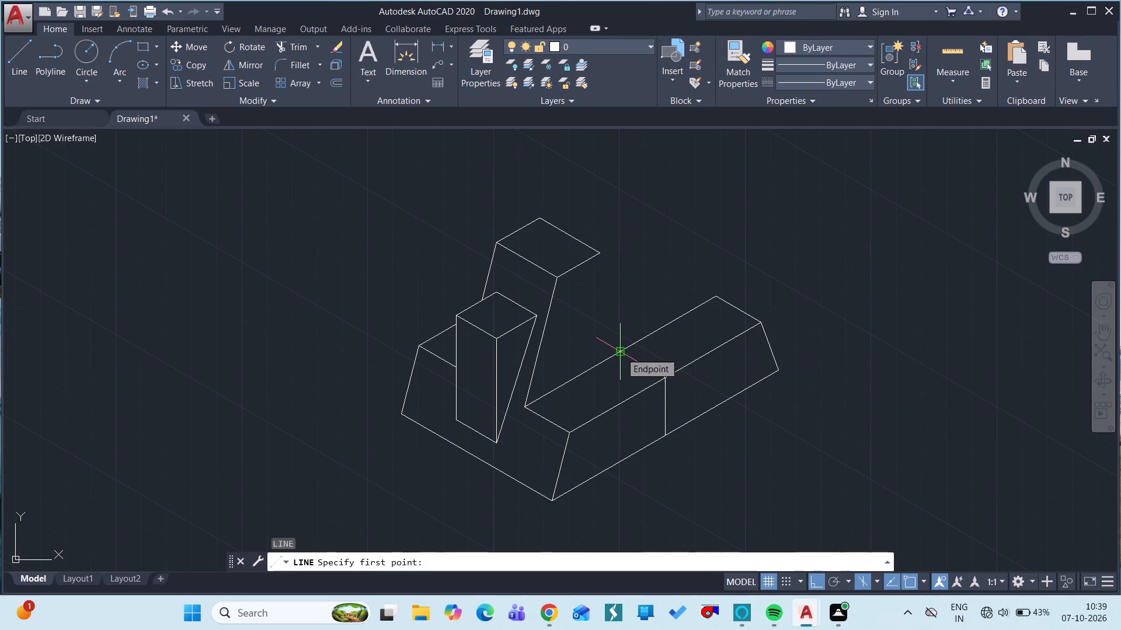
drag(621, 352, 621, 271)
text(10)
key(space)
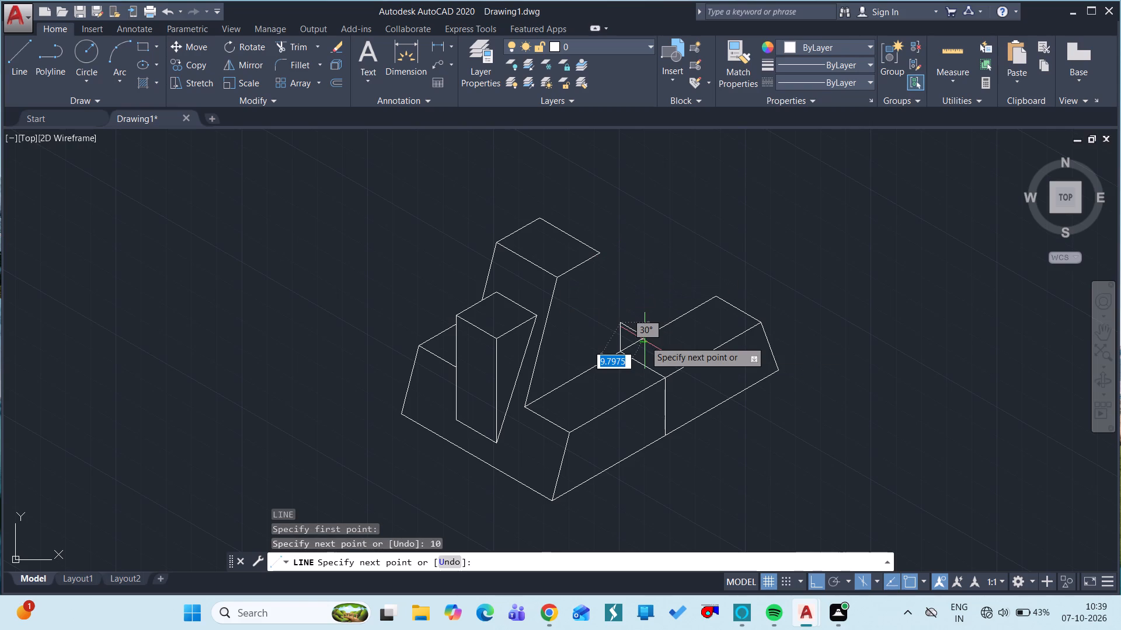
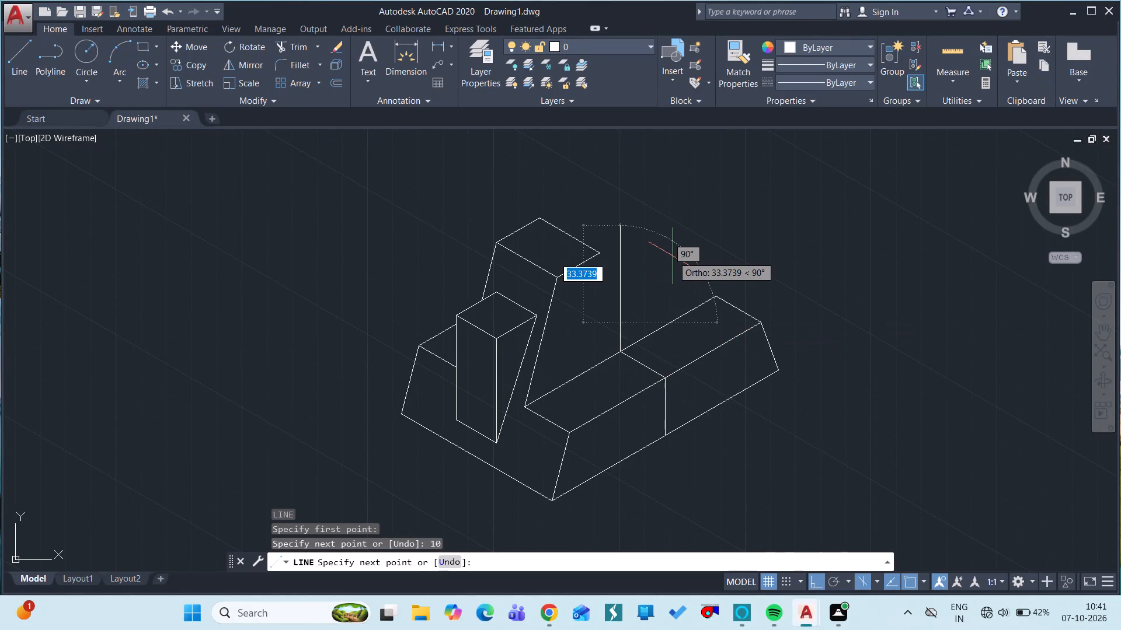
Continue the vertical line another 20 units straight up above the 10-unit segment and end the line.
text(20)
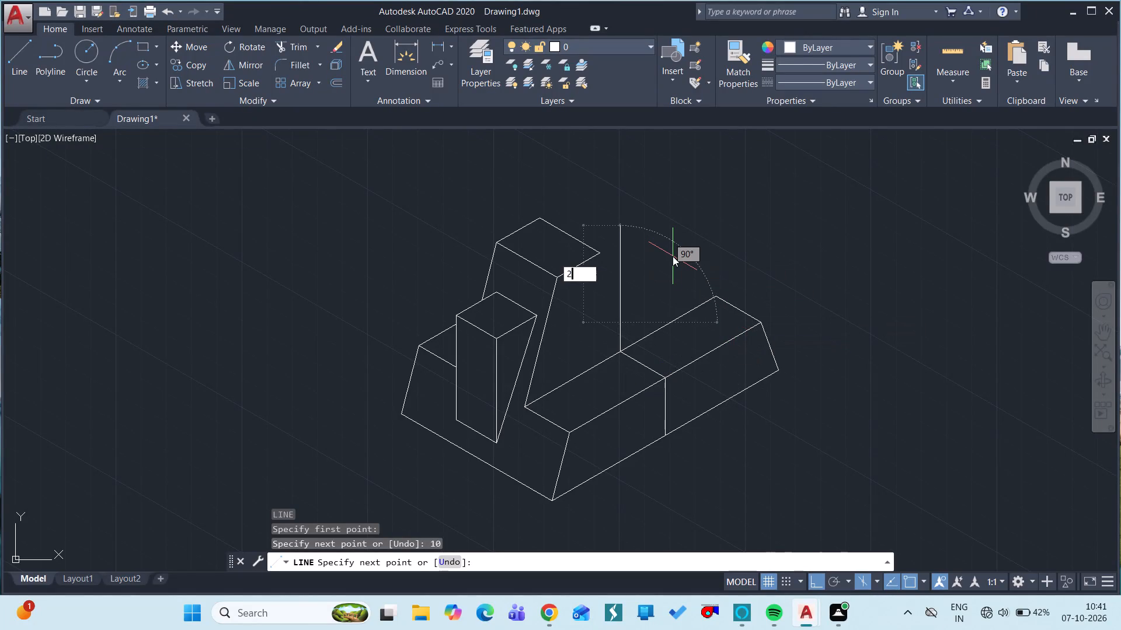
key(space)
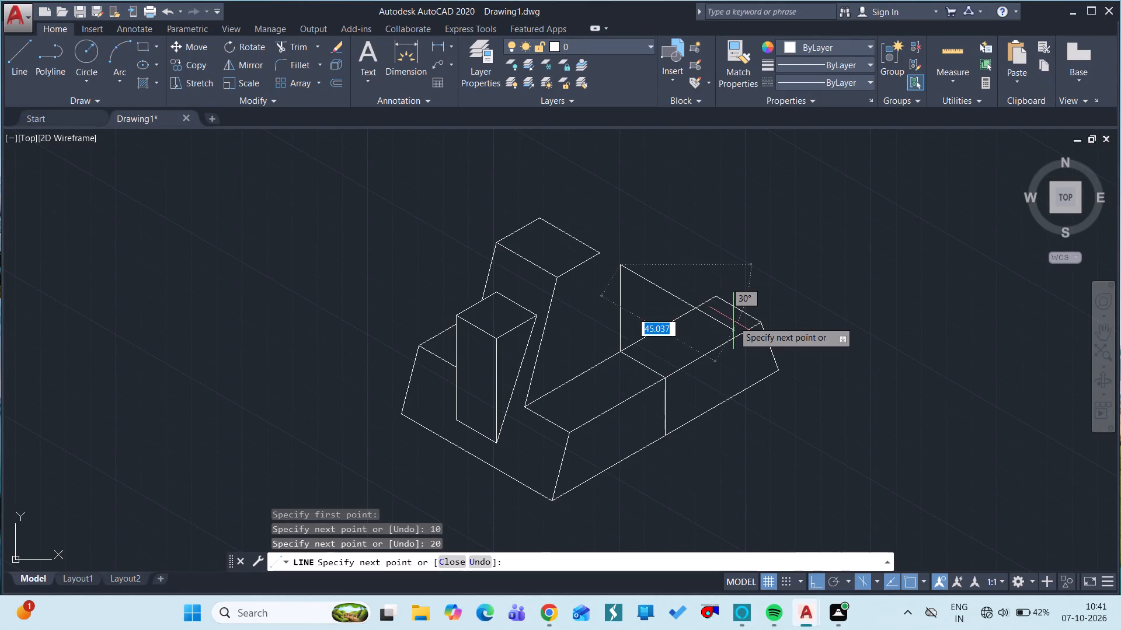
key(Escape)
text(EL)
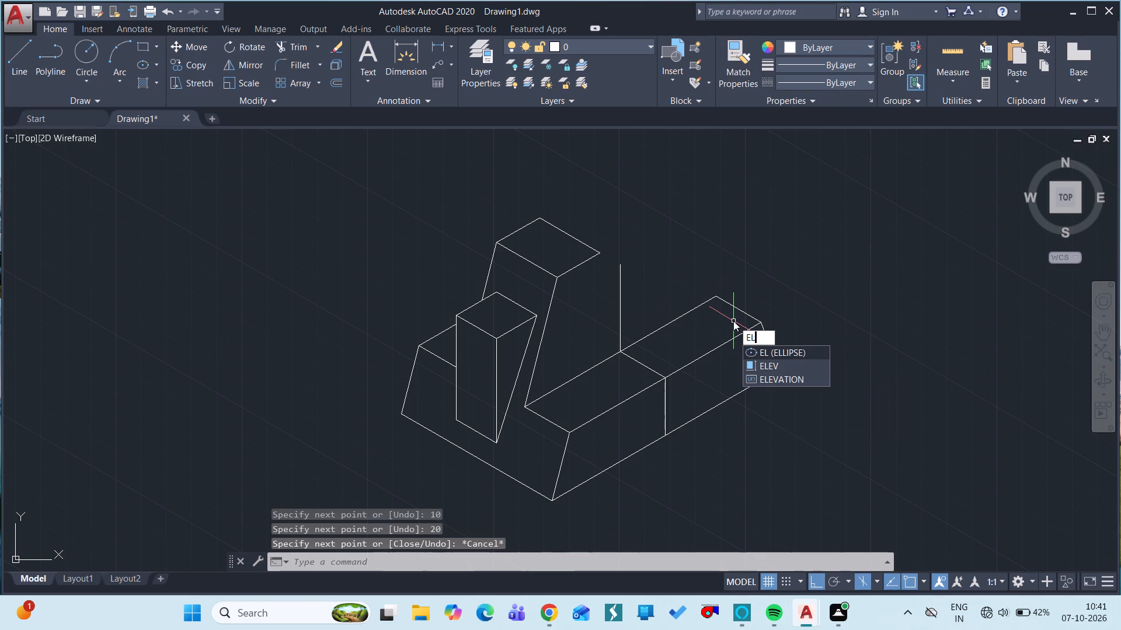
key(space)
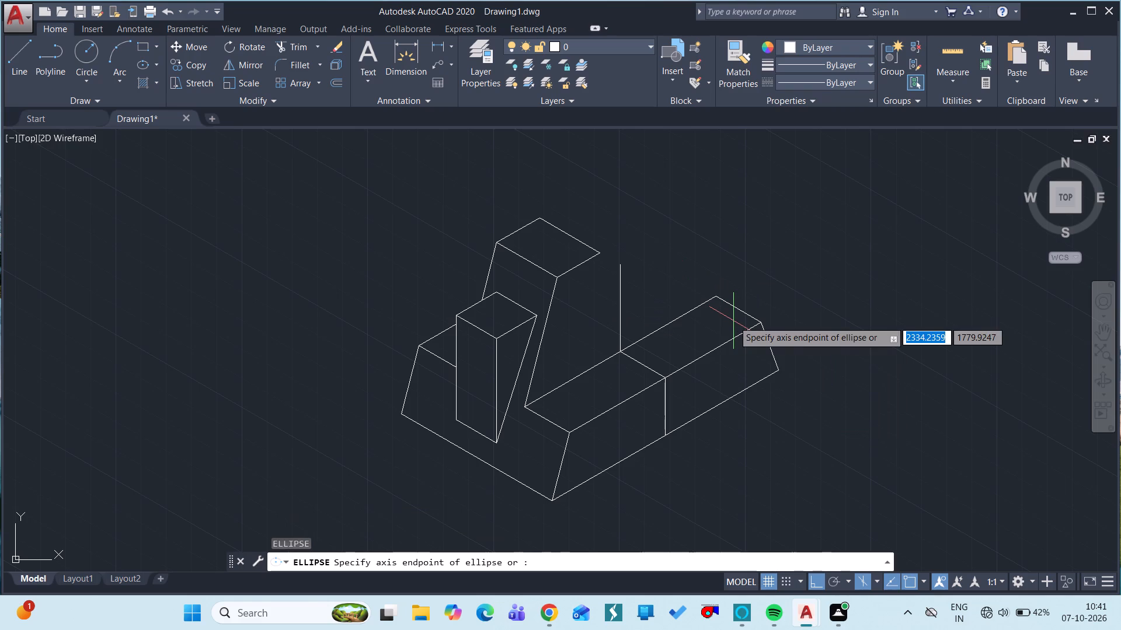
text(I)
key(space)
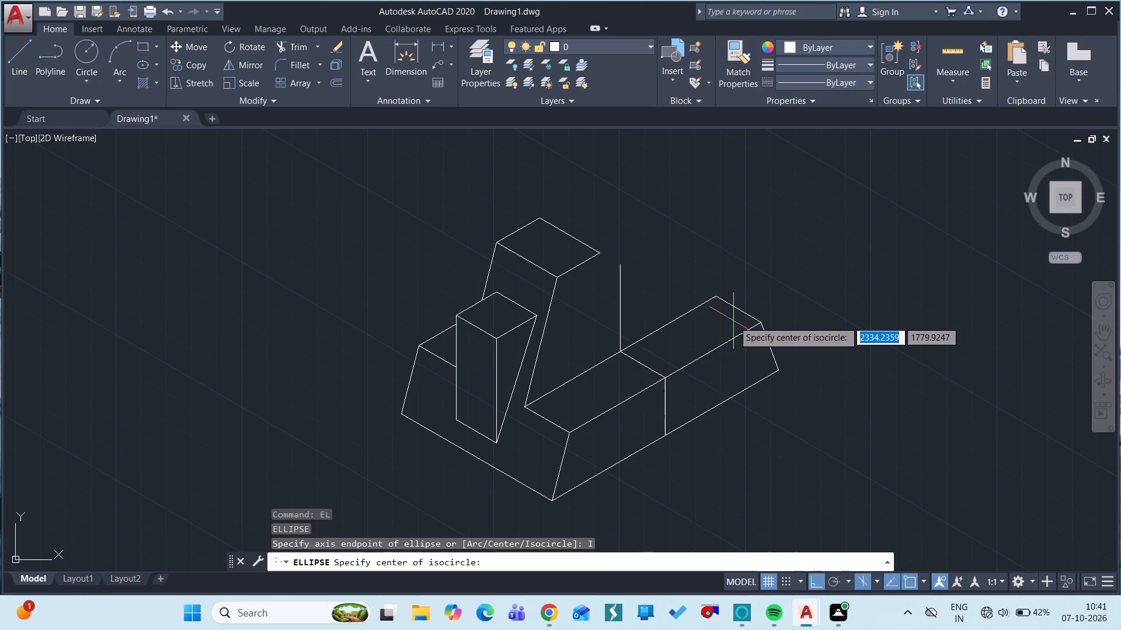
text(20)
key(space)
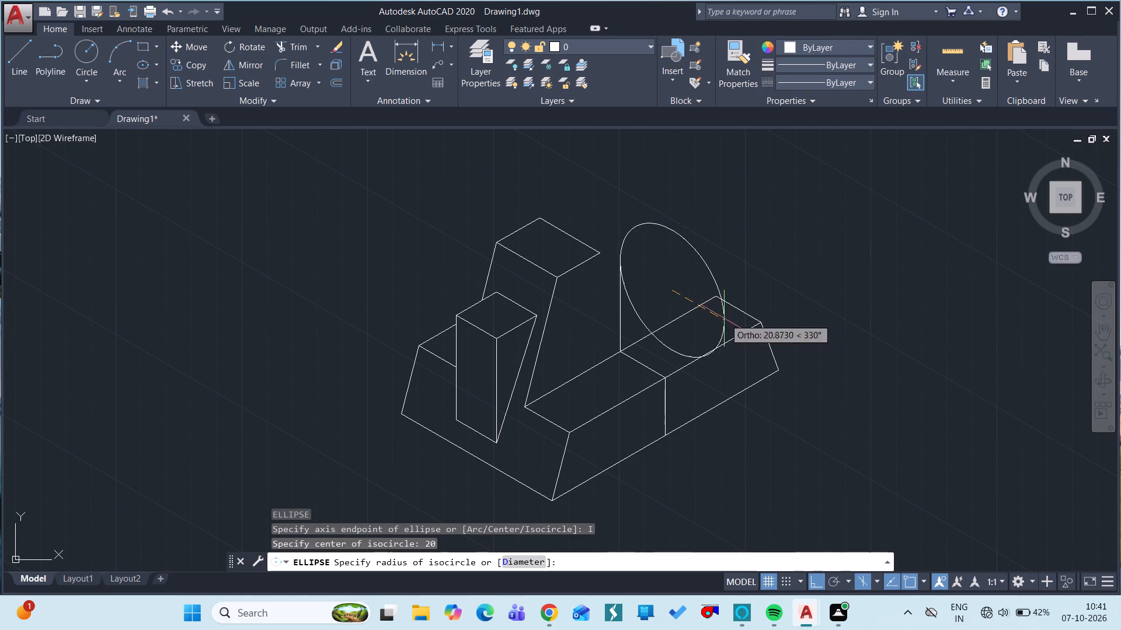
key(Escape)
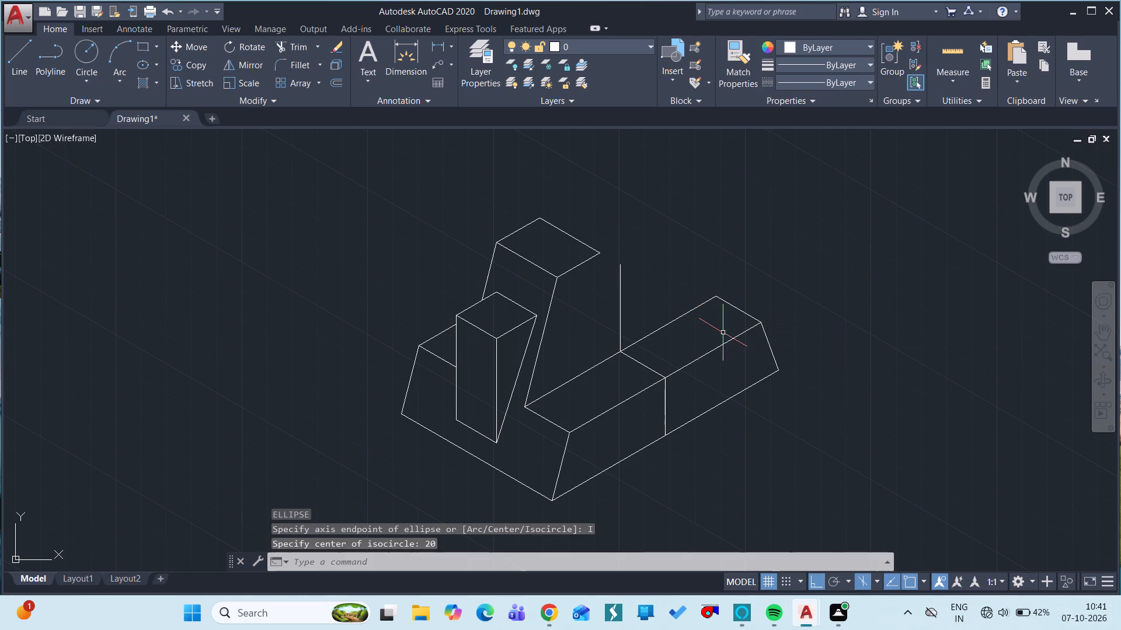
Draw an isocircle of radius 20 in the right isoplane, centred on the top end of the vertical line.
key(e)
text(L)
key(space)
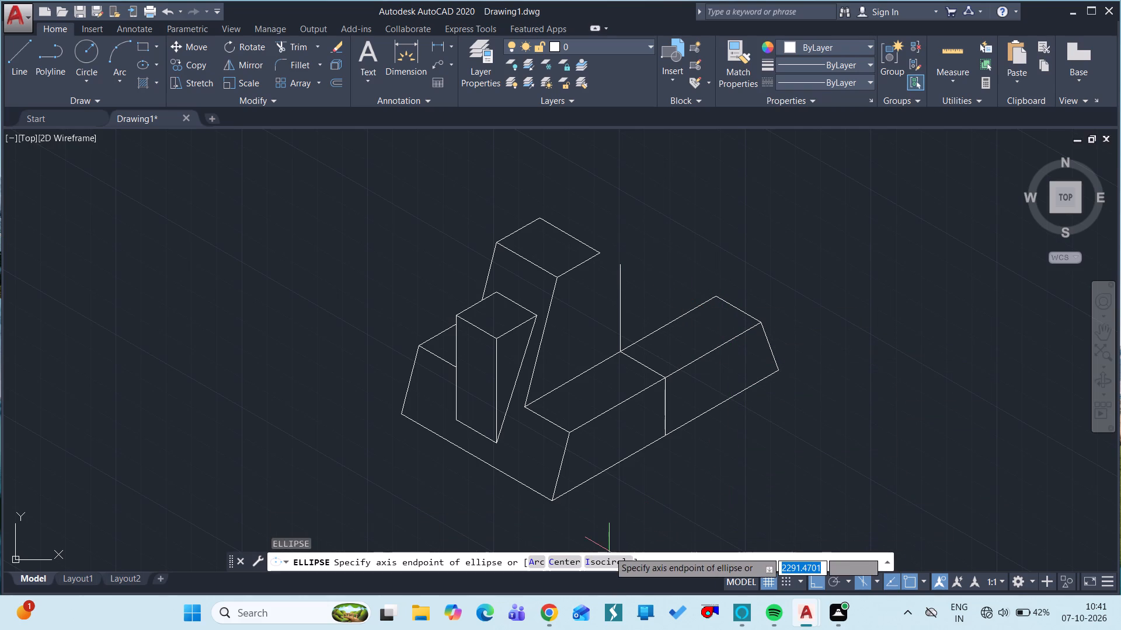
click(602, 561)
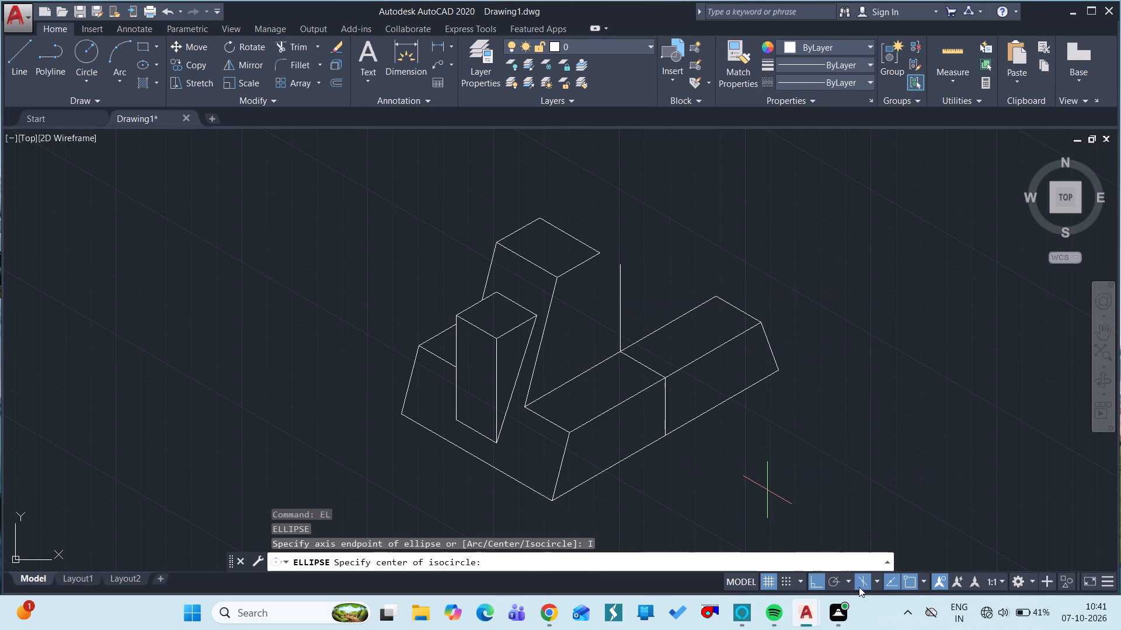
click(876, 582)
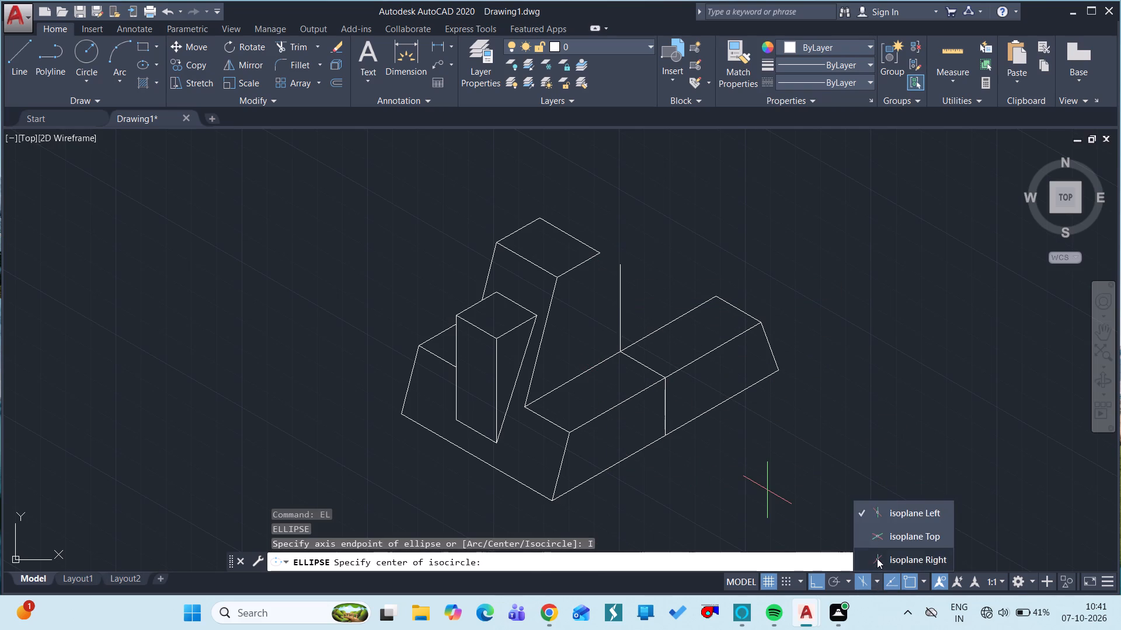
click(877, 558)
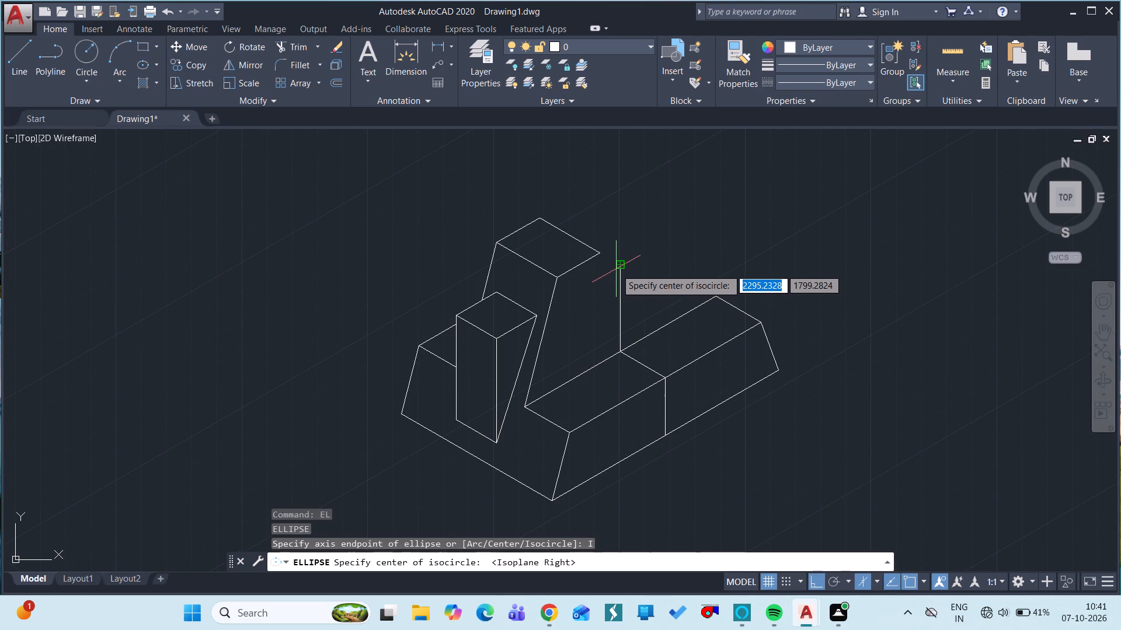
click(619, 267)
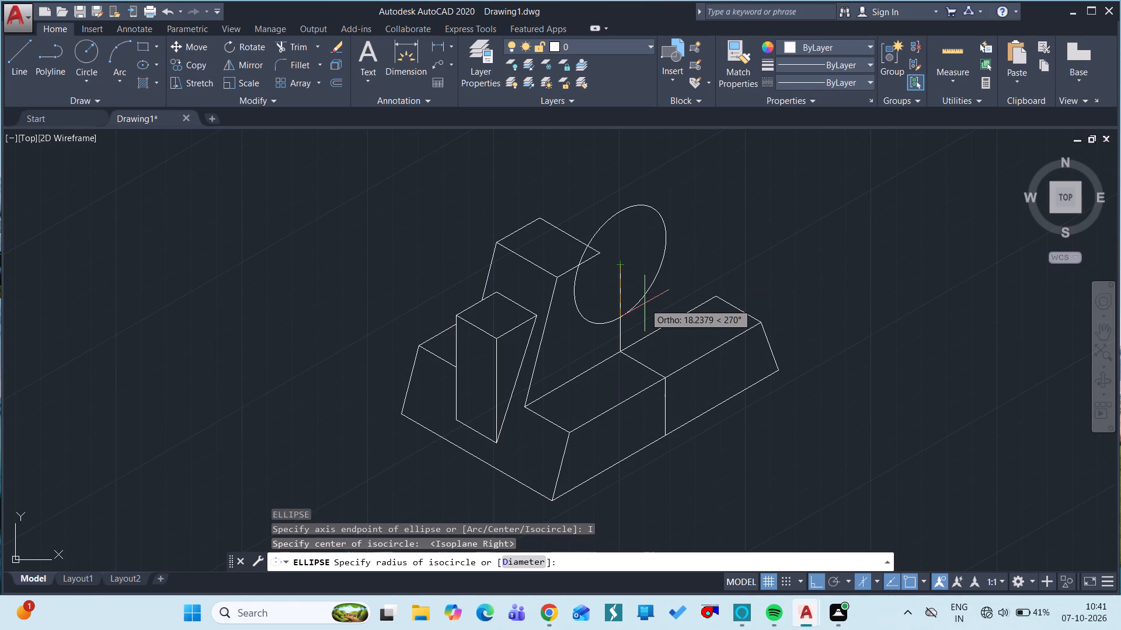
text(20)
key(space)
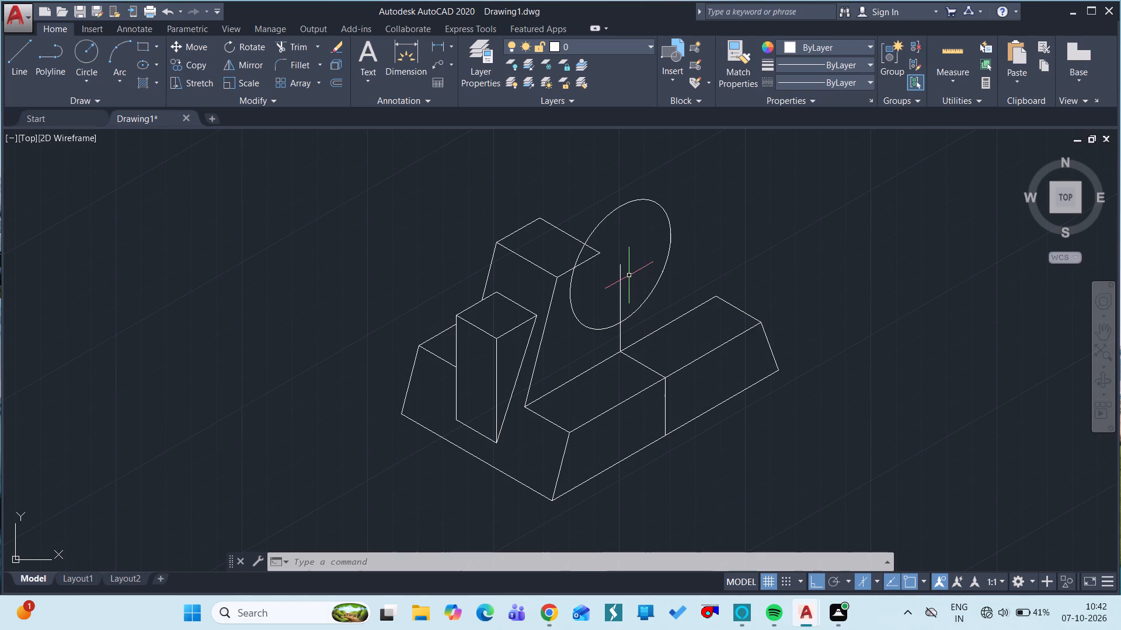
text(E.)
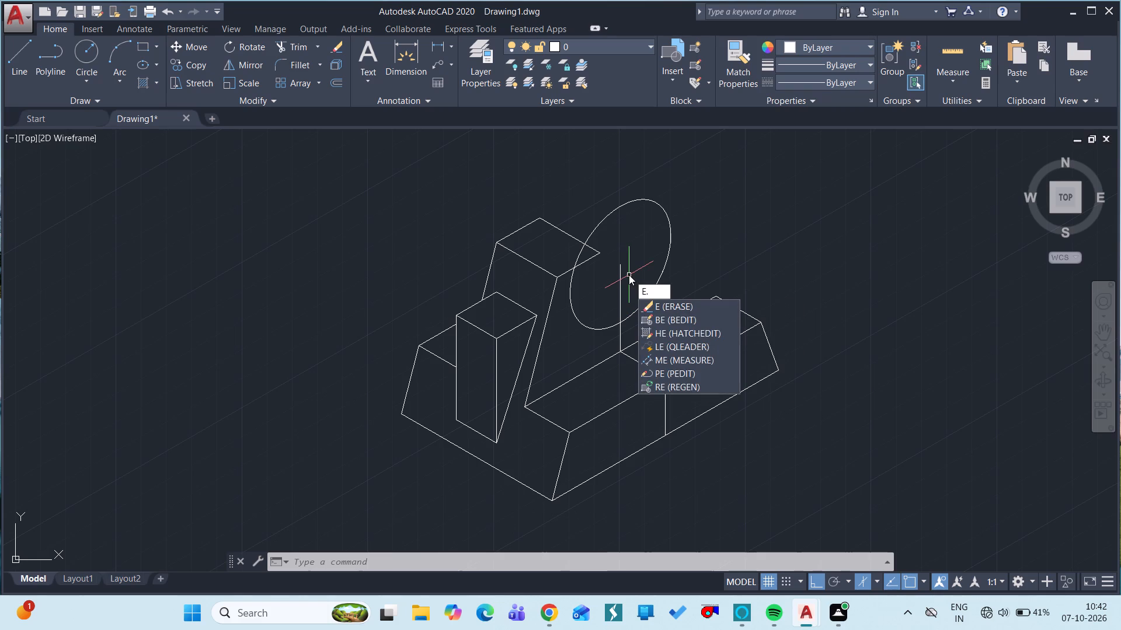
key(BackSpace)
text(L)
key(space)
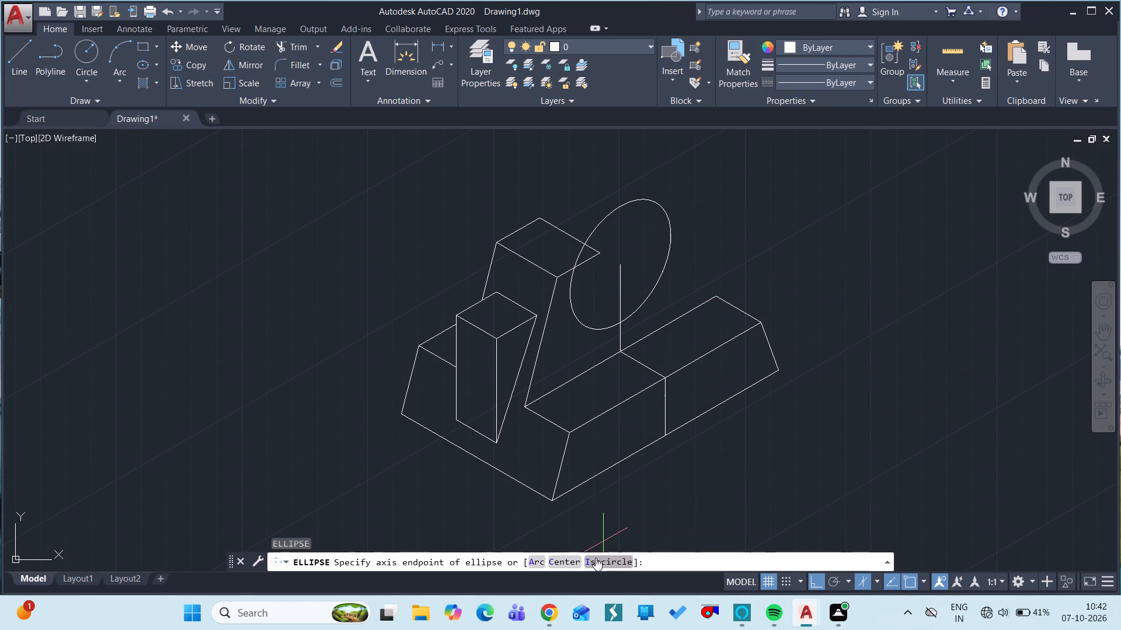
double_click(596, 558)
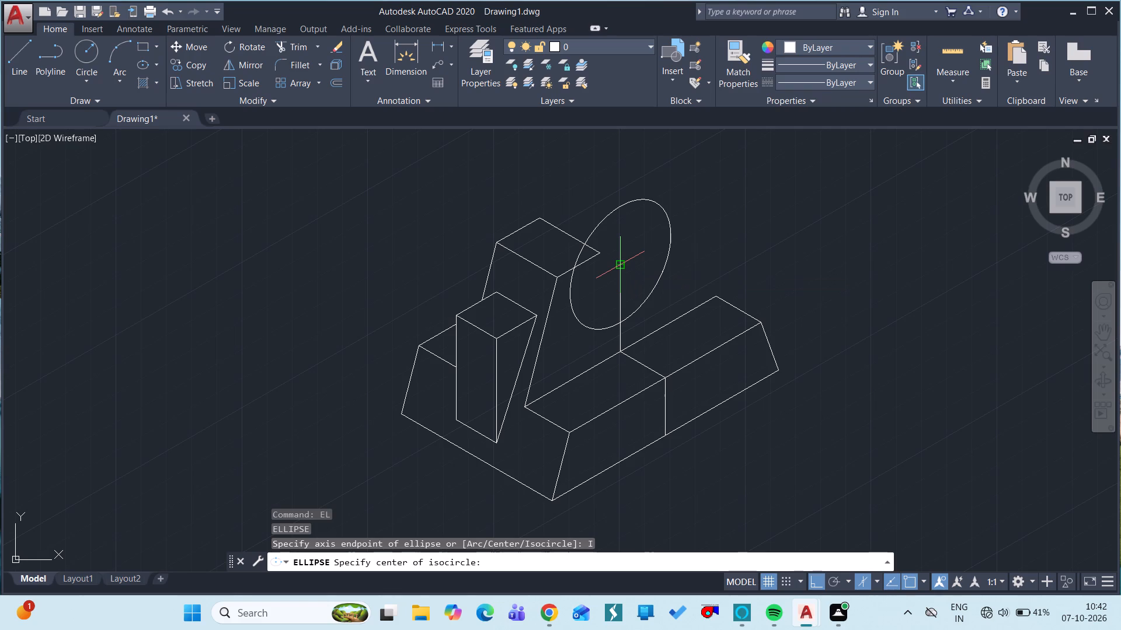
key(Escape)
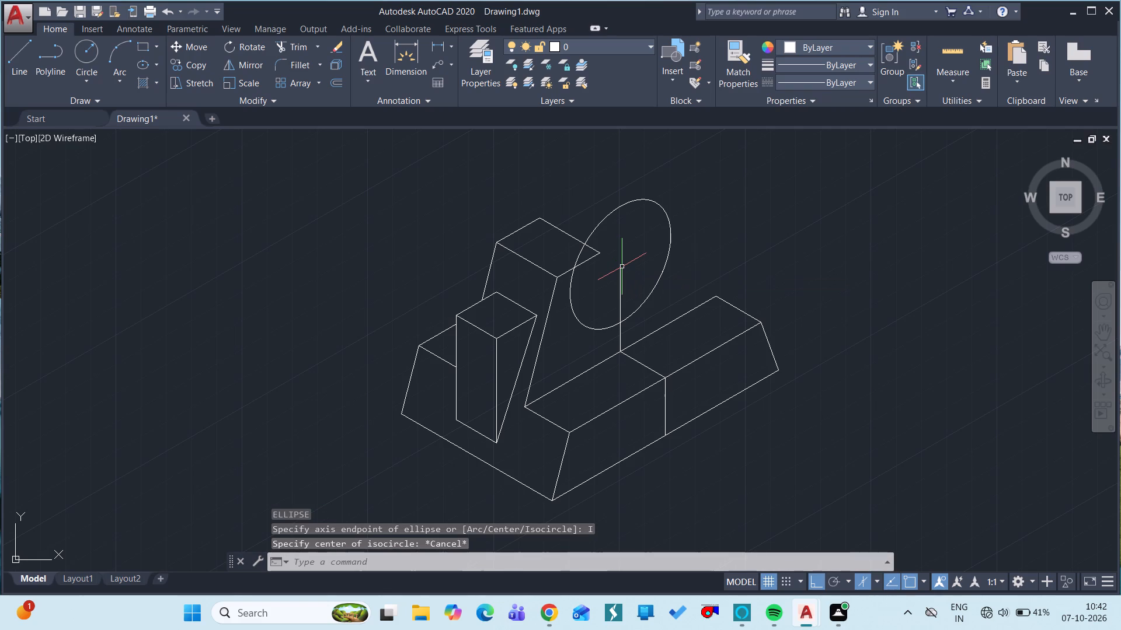
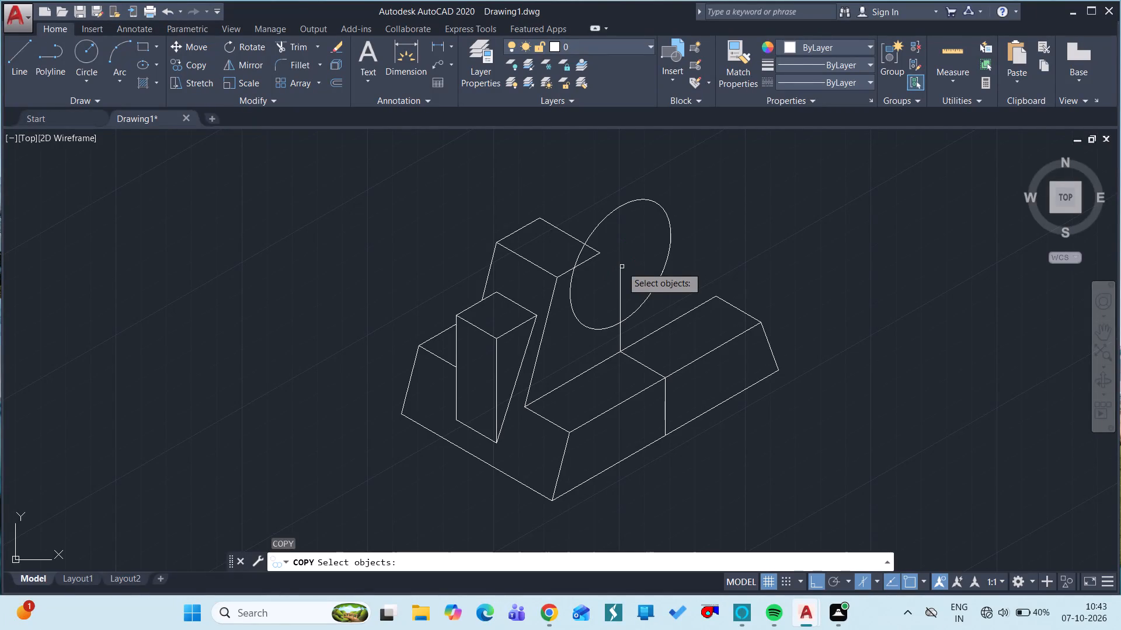
Copy the radius 20 isocircle 10 units along the 330° axis in the left isoplane, using its centre as base point.
click(669, 218)
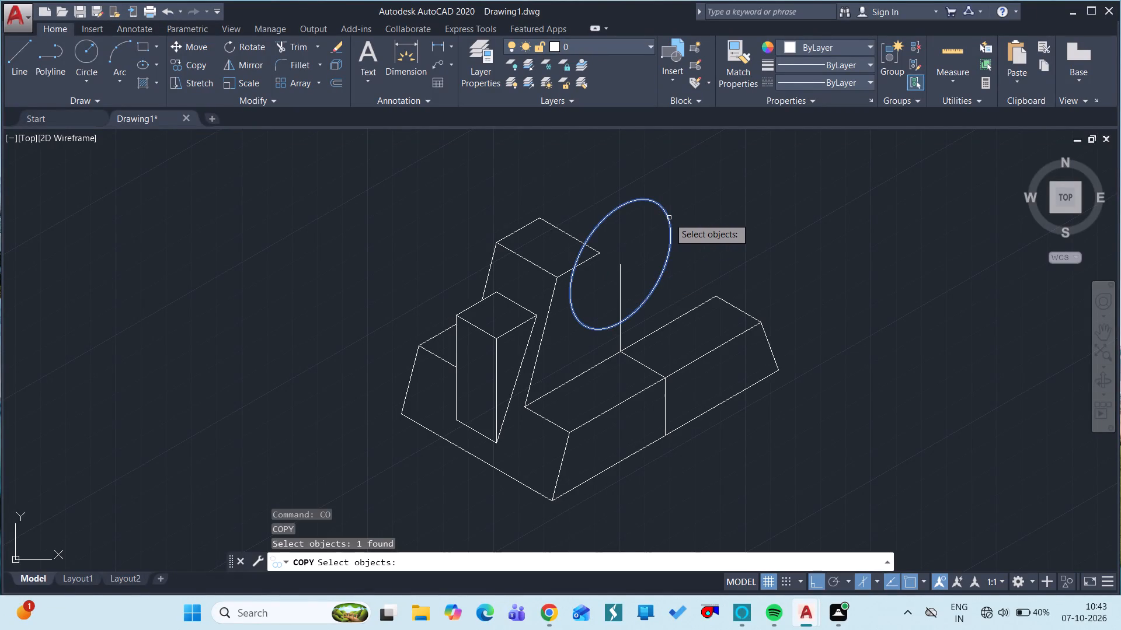
key(space)
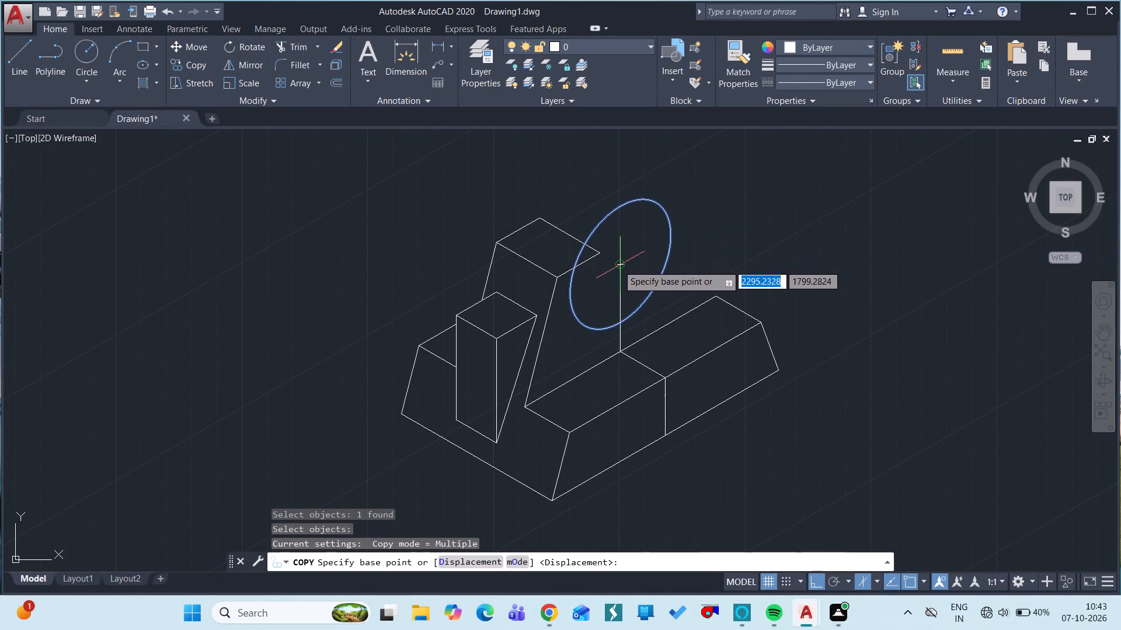
click(617, 265)
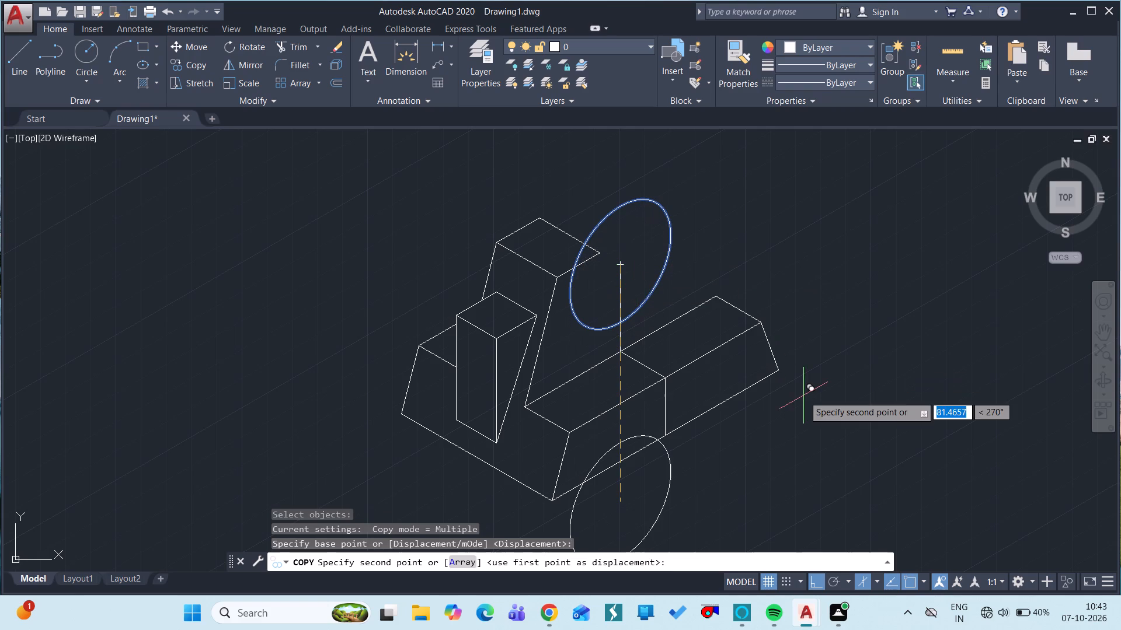
click(875, 579)
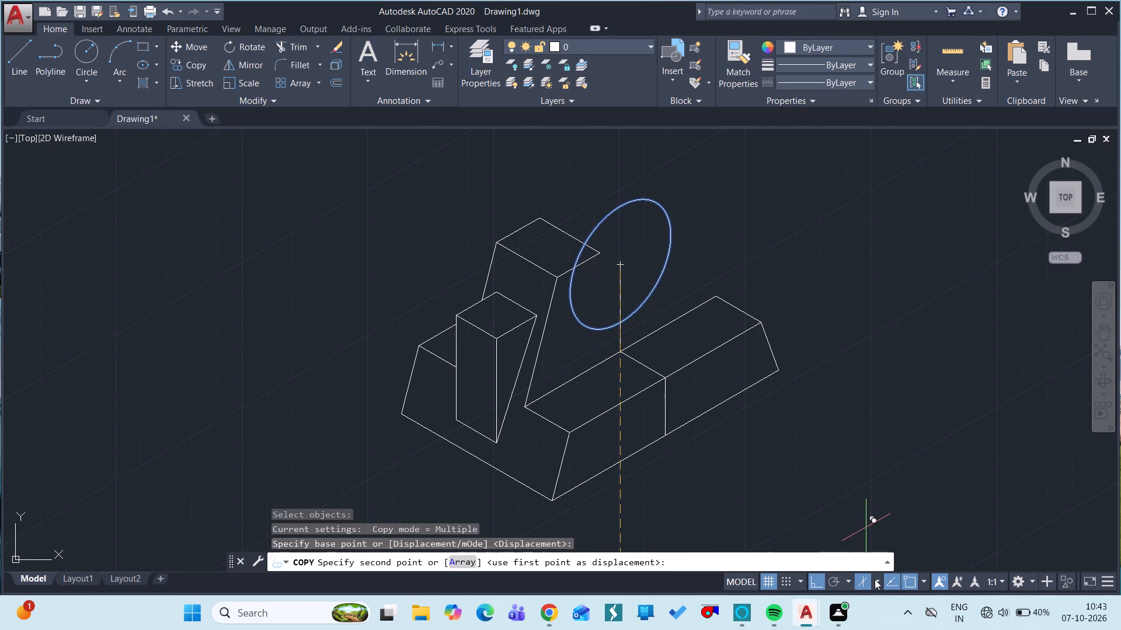
click(897, 519)
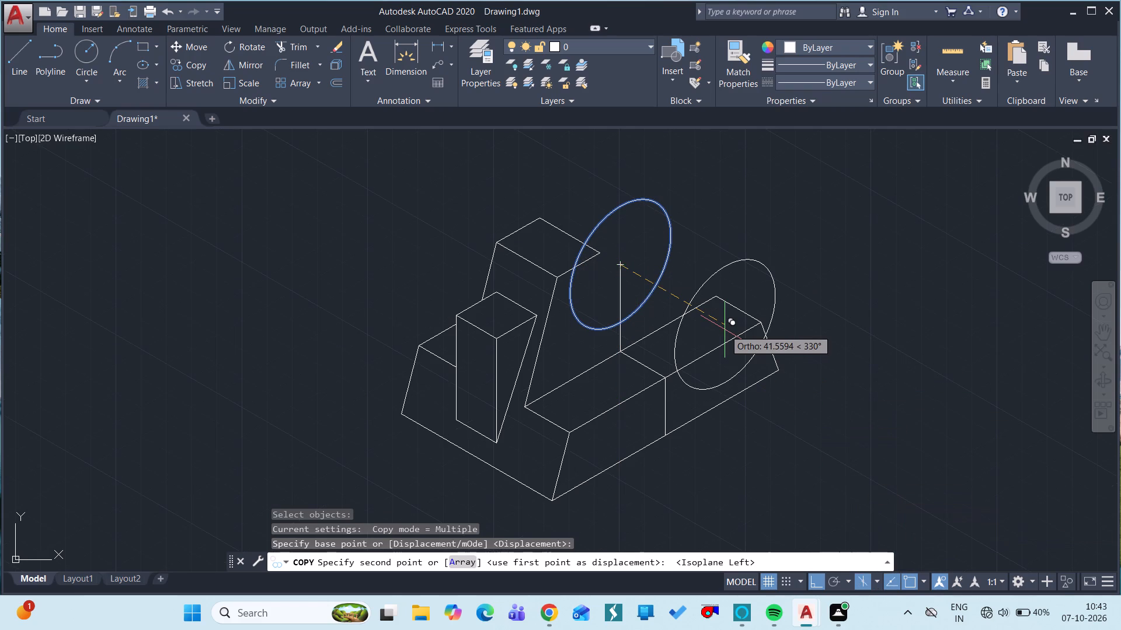
key(1)
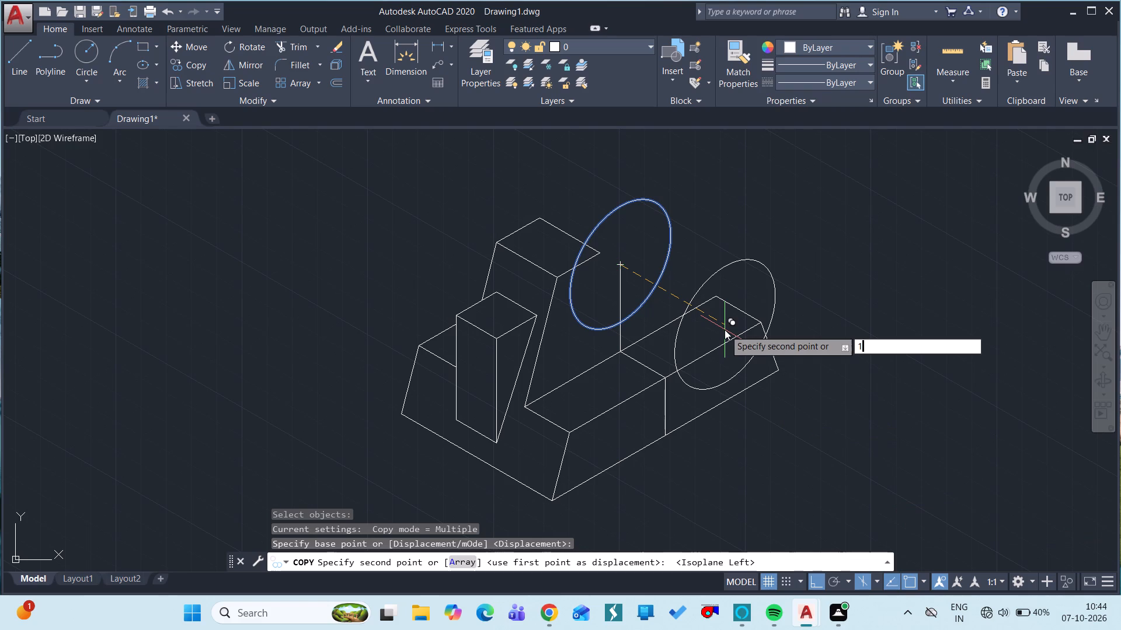
key(0)
key(space)
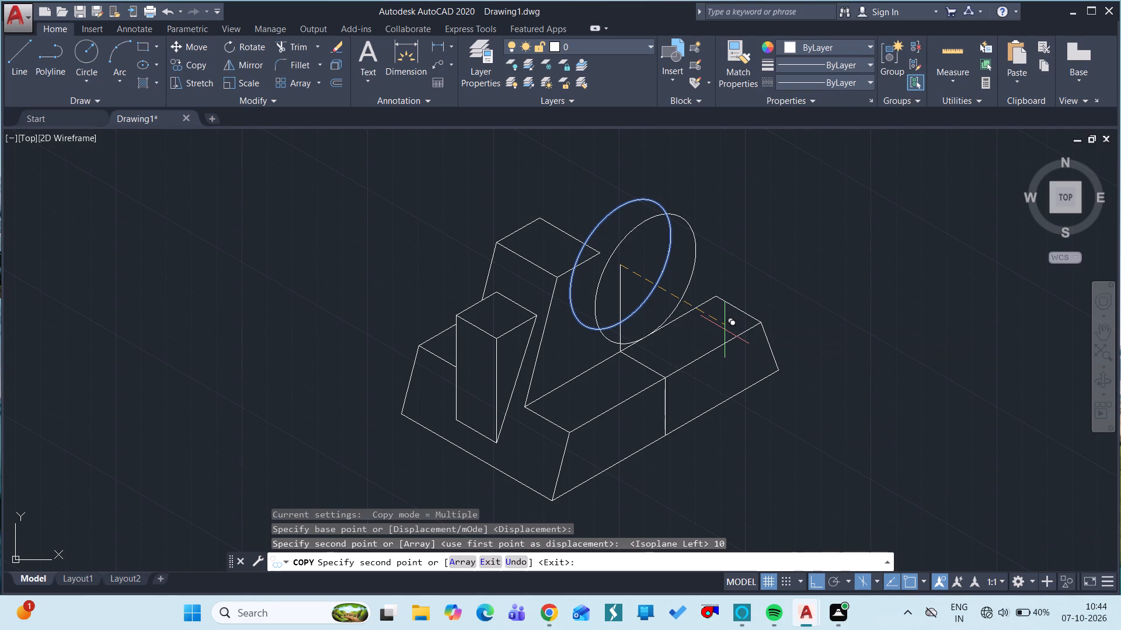
key(Escape)
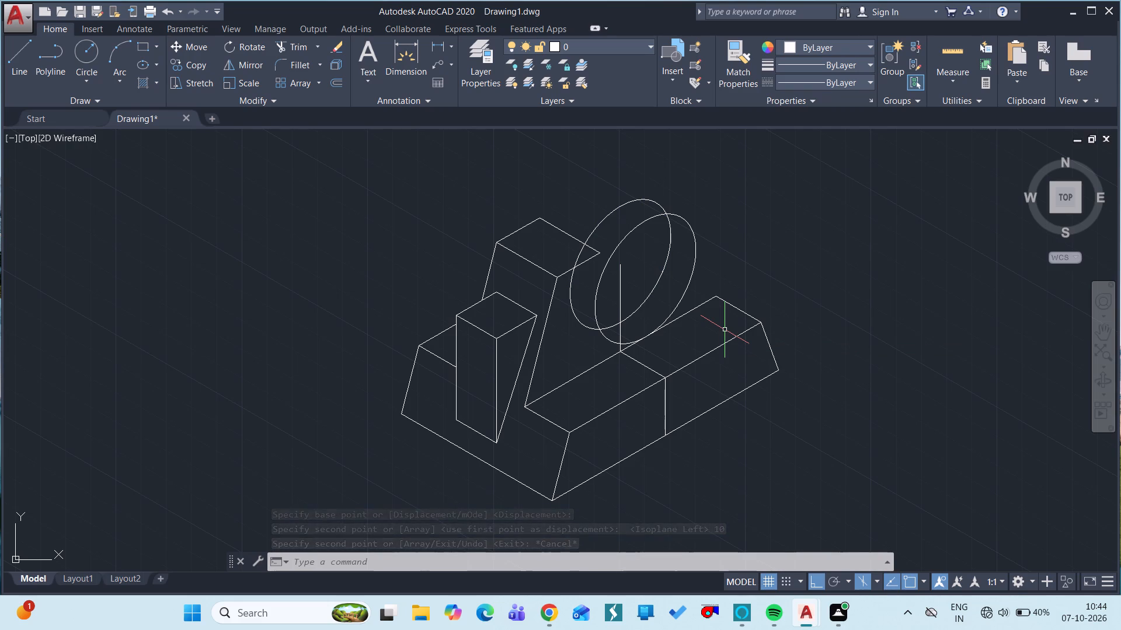
Draw an isocircle of radius 8 in the right isoplane, centred on the top end of the vertical line.
text(EL)
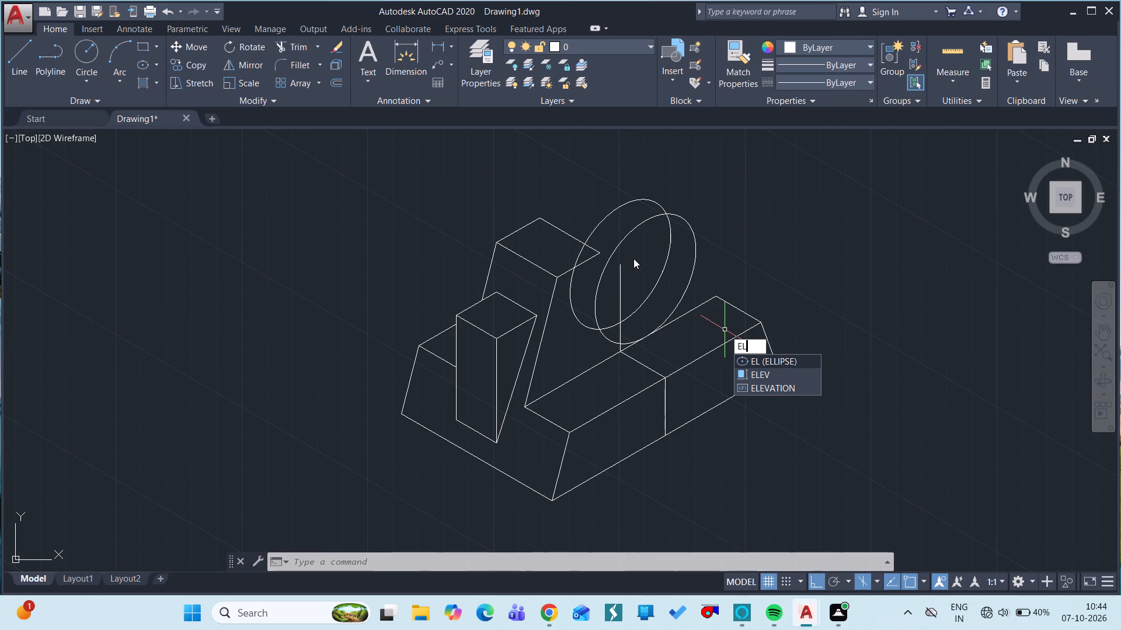
key(space)
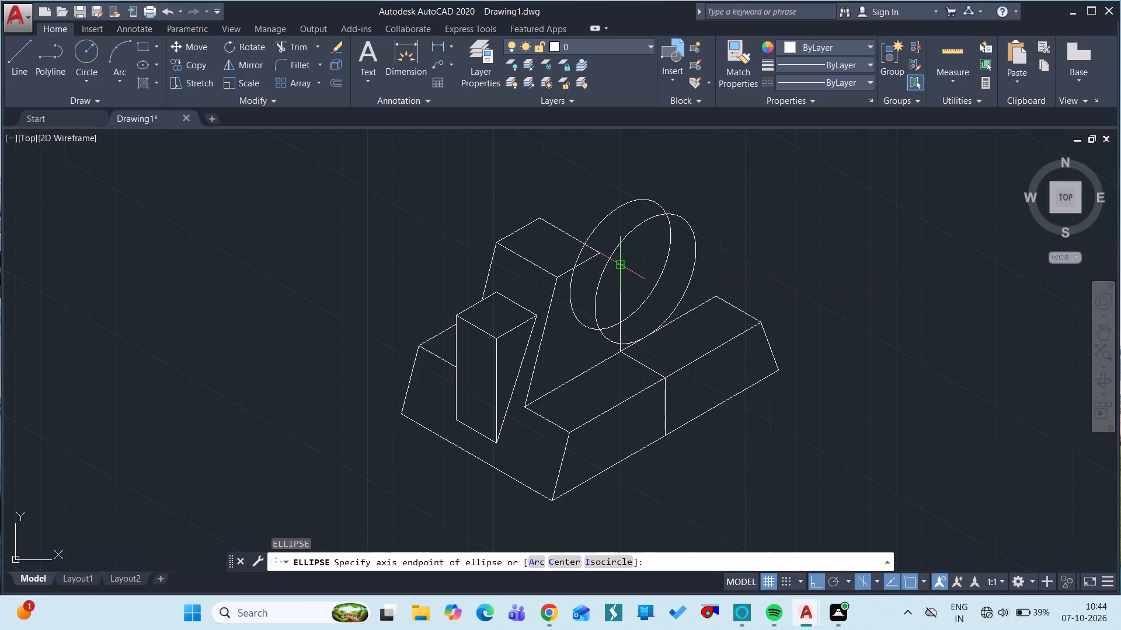
click(626, 562)
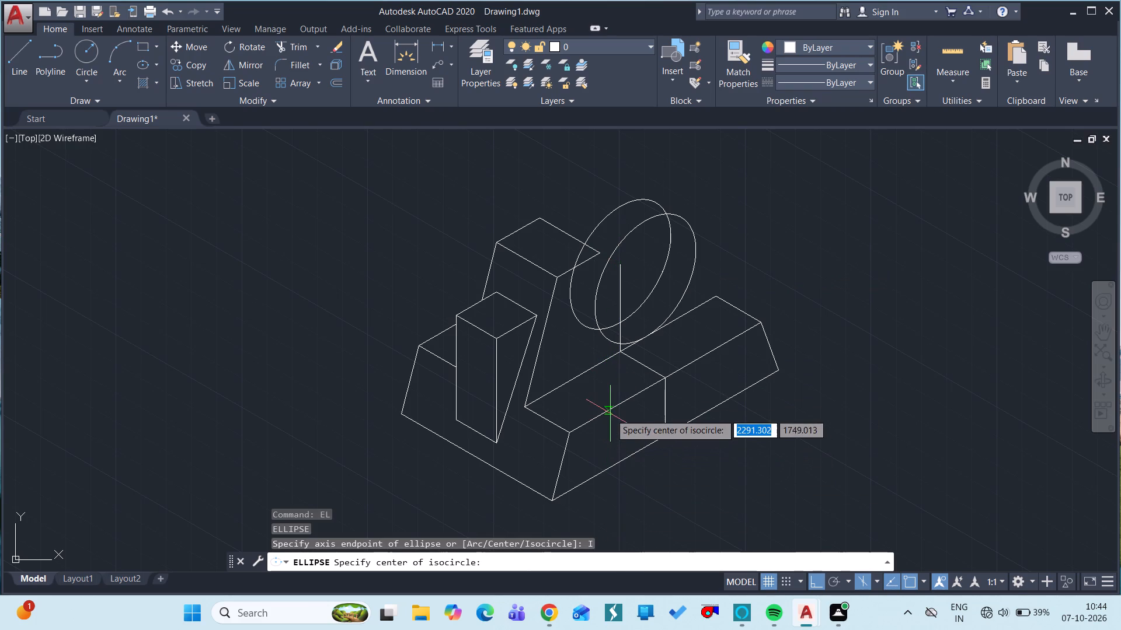
drag(619, 265, 649, 276)
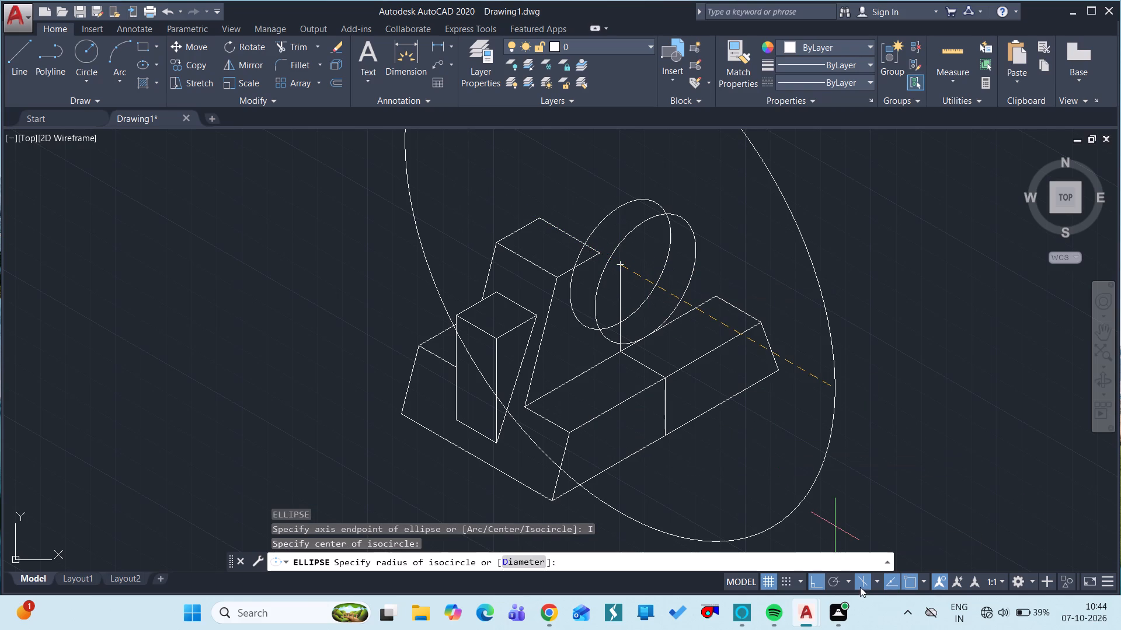
click(877, 580)
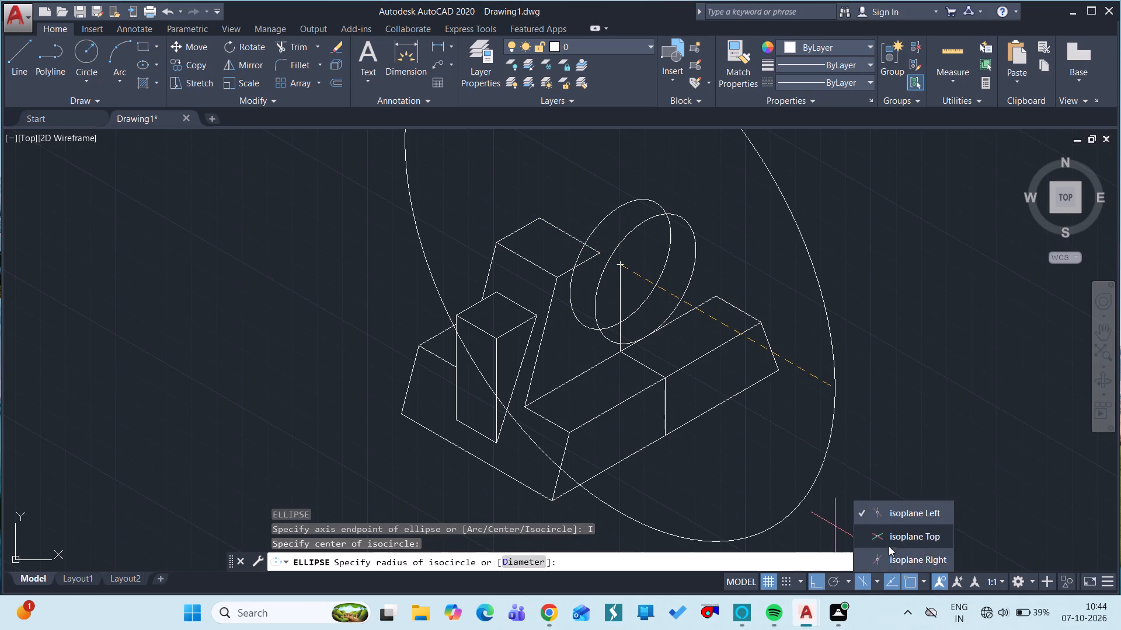
click(887, 555)
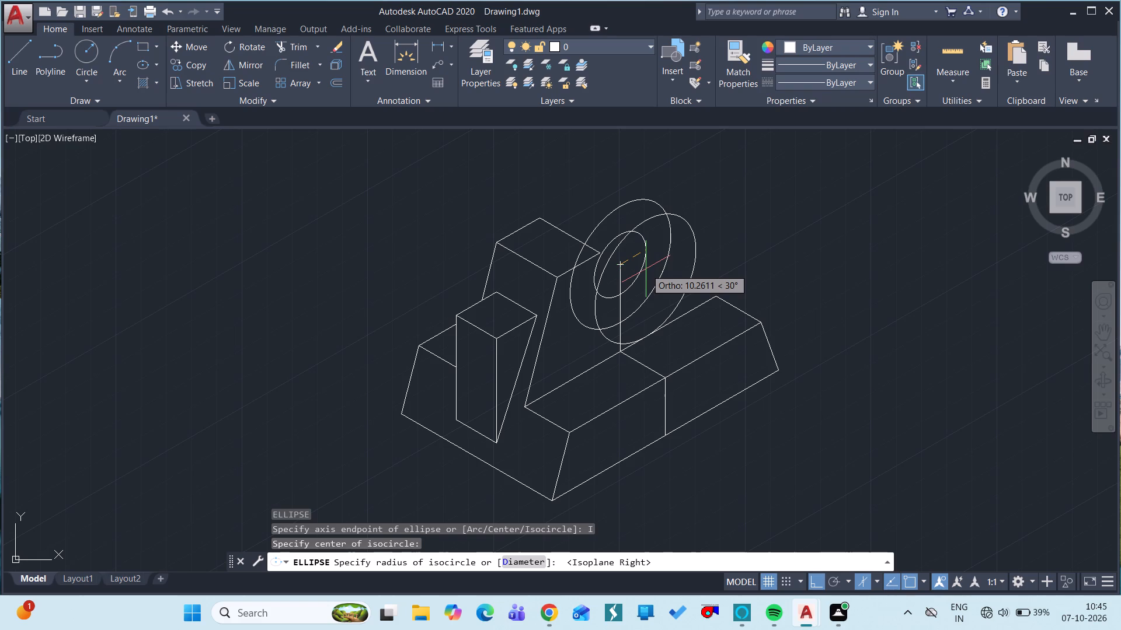
key(8)
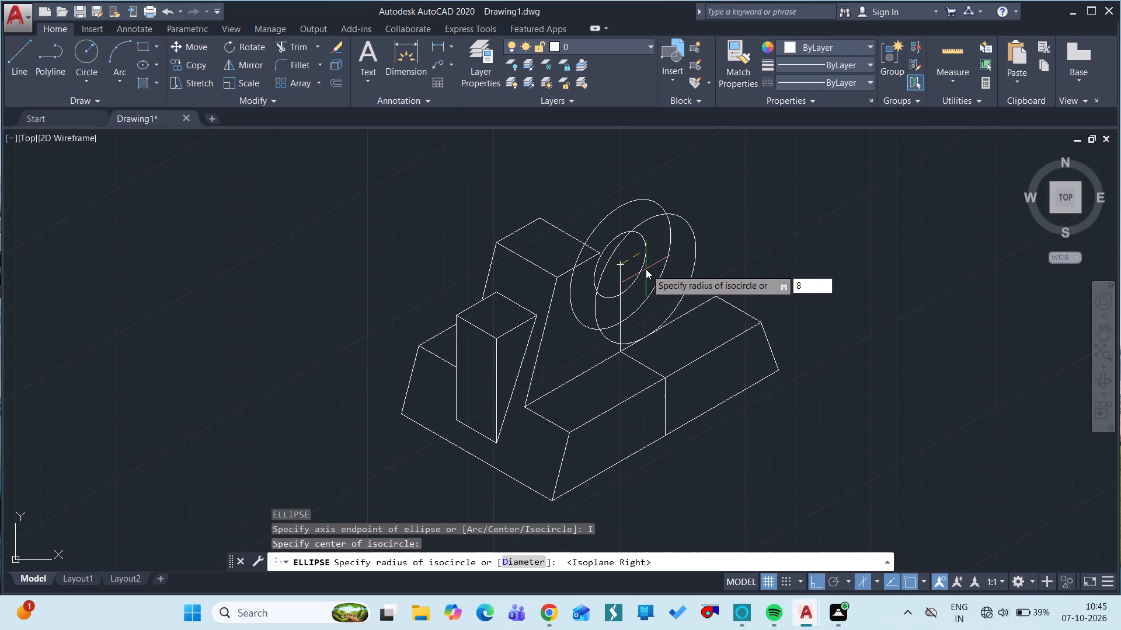
key(space)
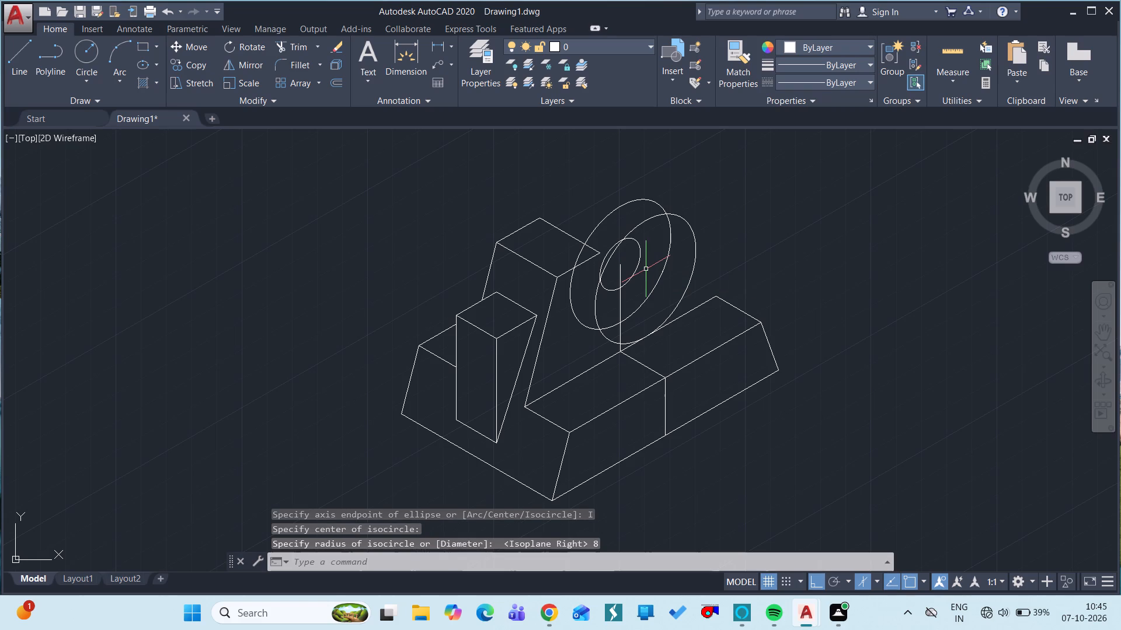
Copy the radius 8 isocircle from its centre 10 units along the 330° axis in the left isoplane.
text(CO)
key(space)
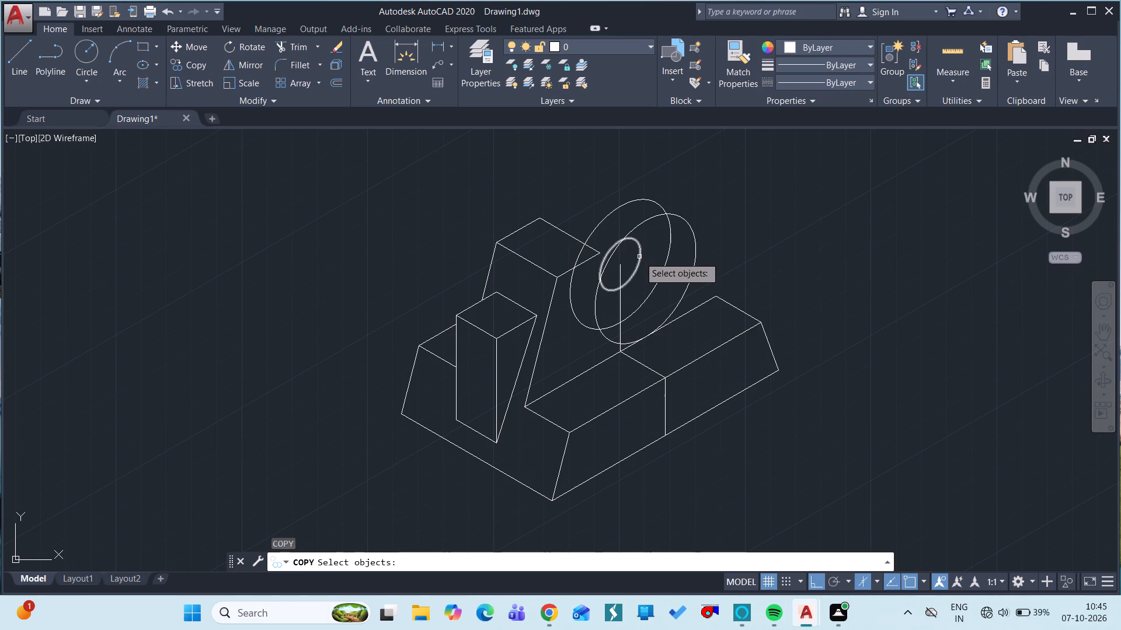
click(639, 257)
key(space)
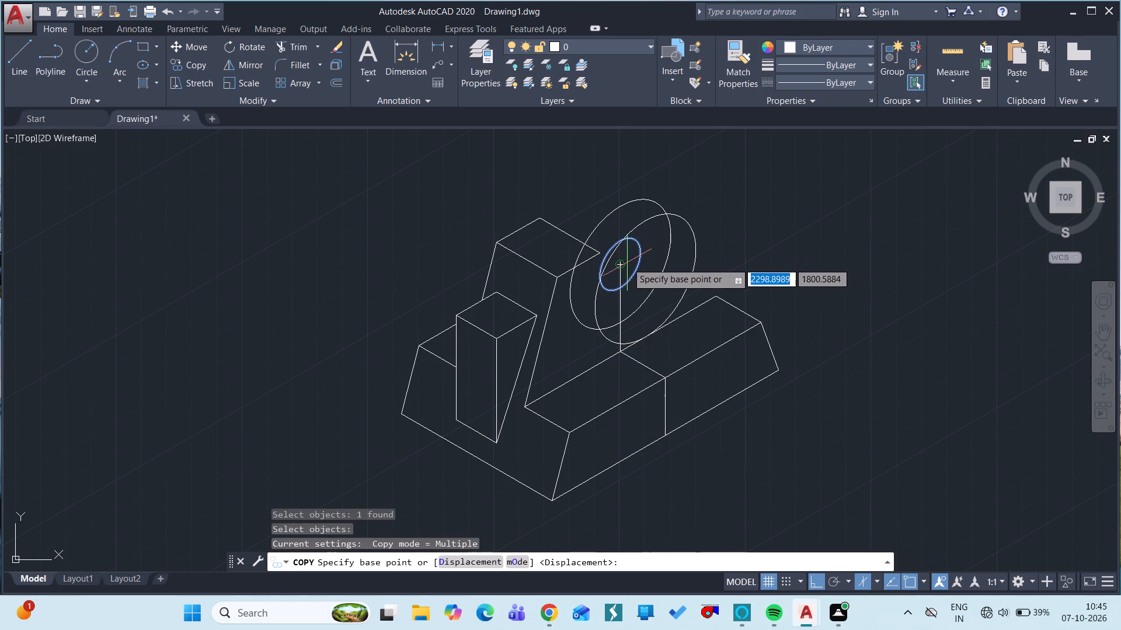
click(618, 267)
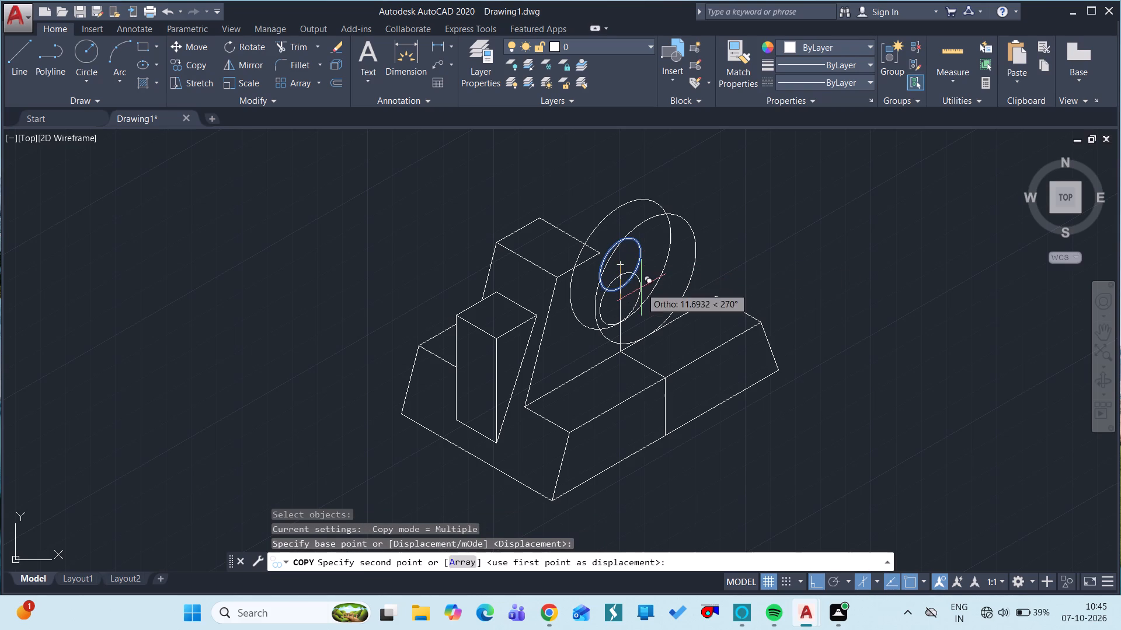
click(882, 584)
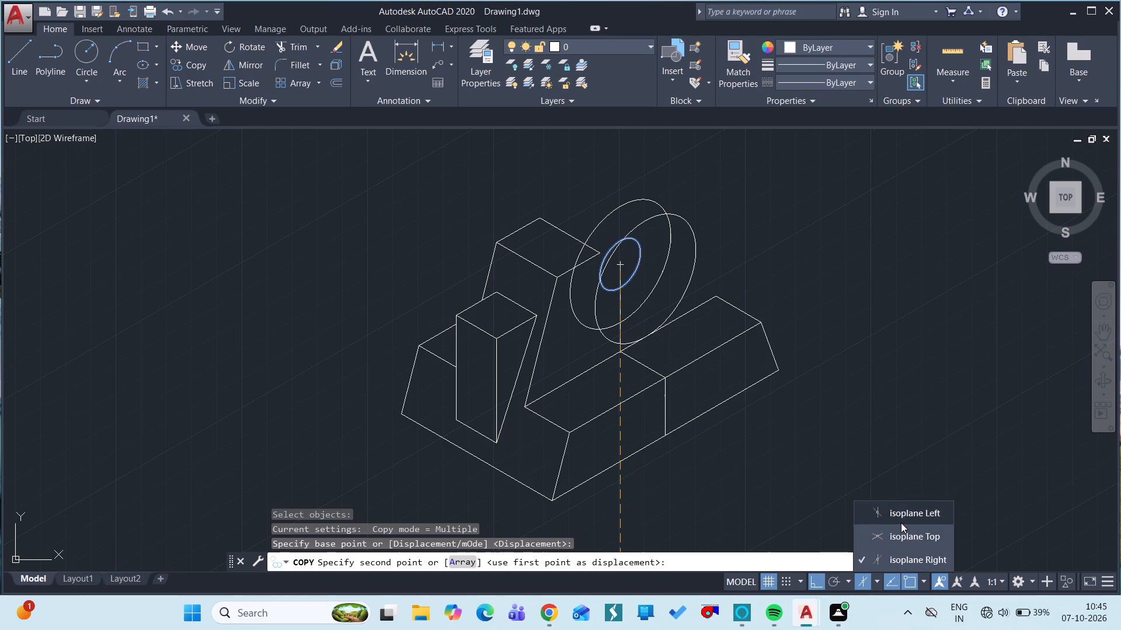
click(901, 523)
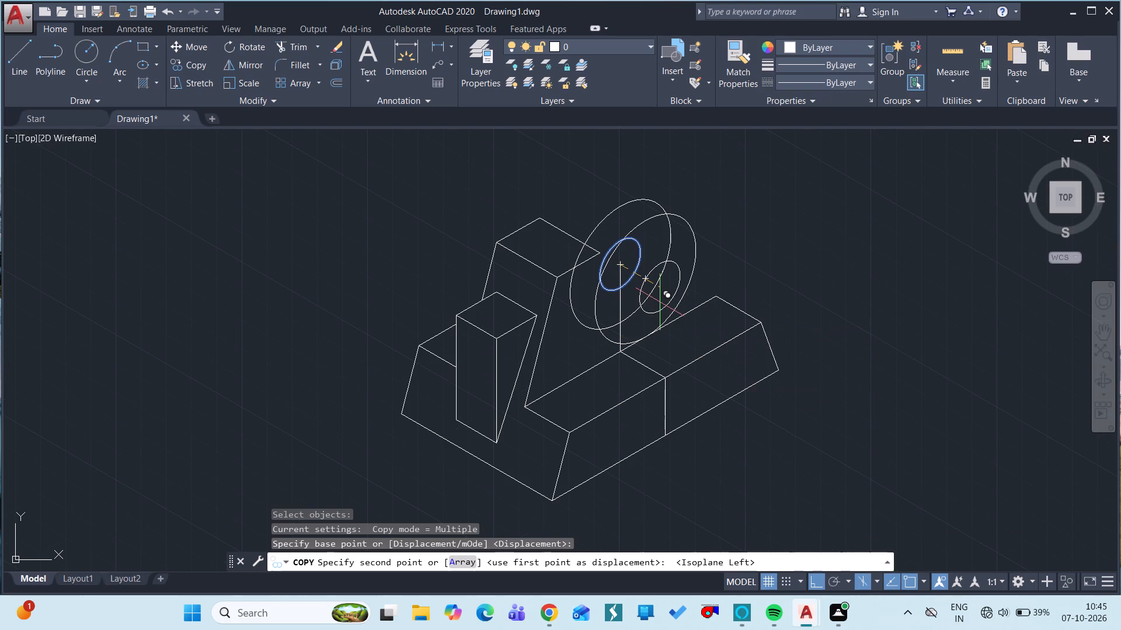
text(10)
key(space)
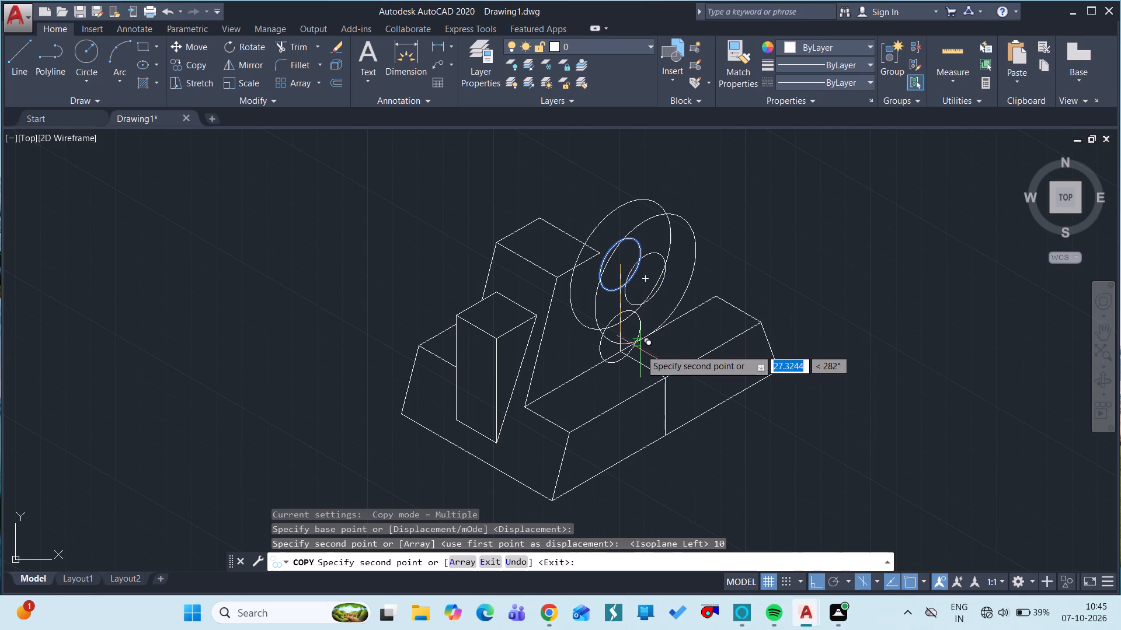
key(Escape)
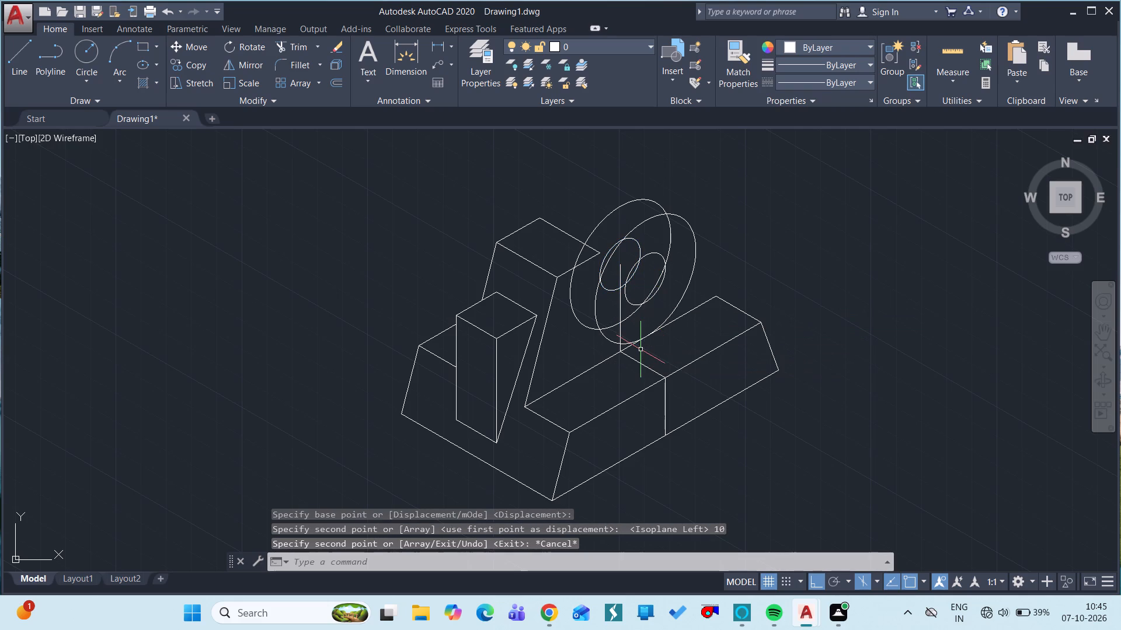
Trim the rear large and small isocircles and the vertical line where the front face of the boss hides them.
text(TR)
key(space)
key(space)
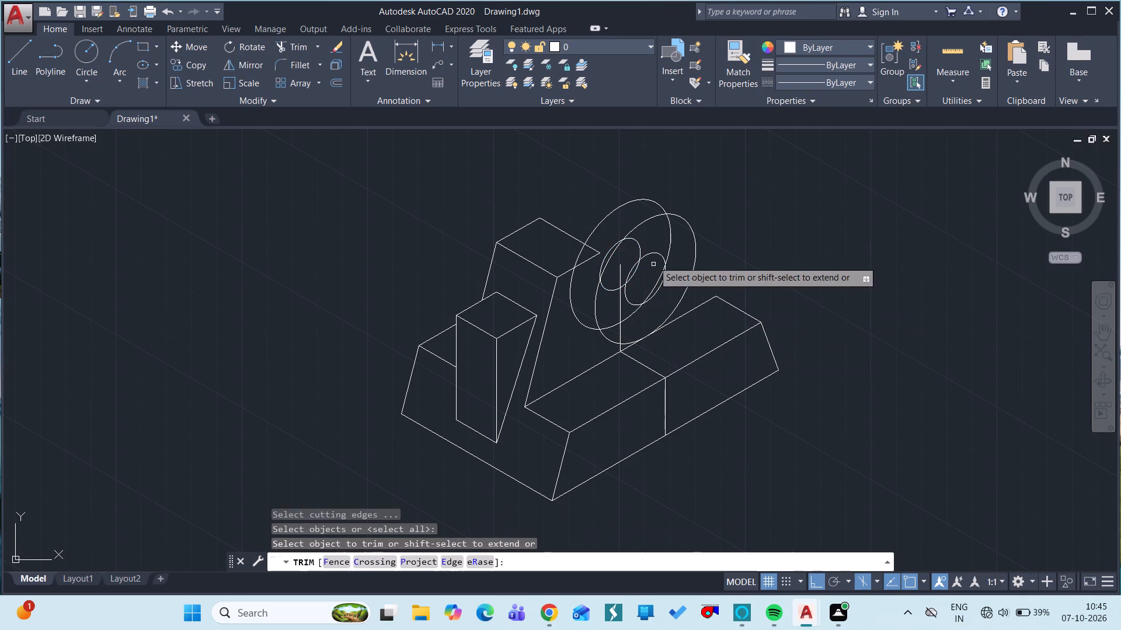
click(637, 243)
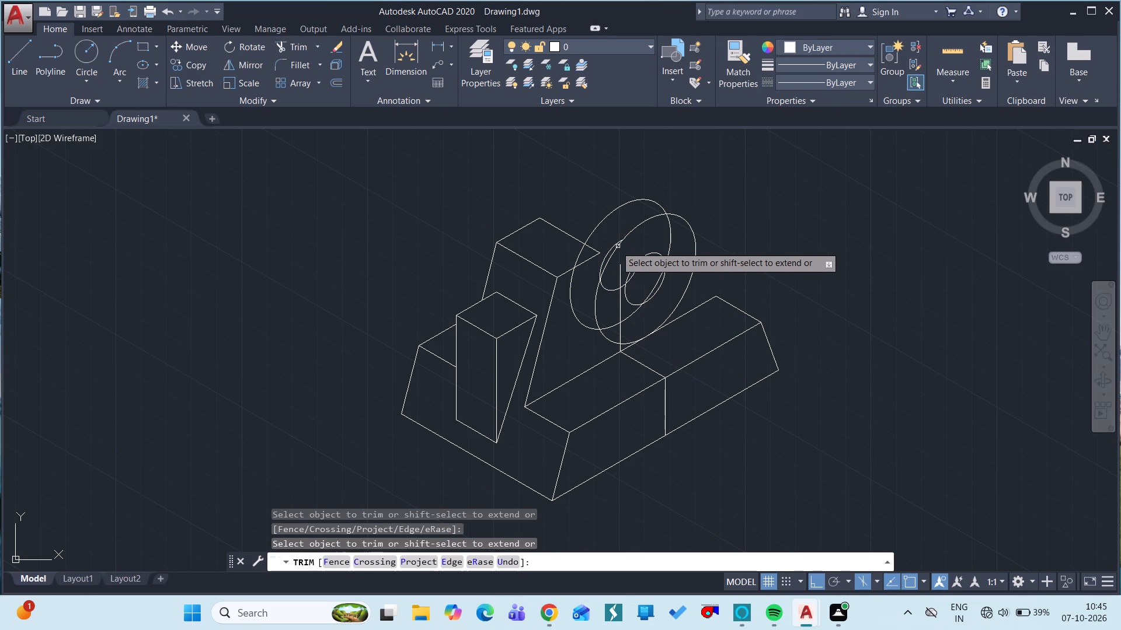
click(613, 246)
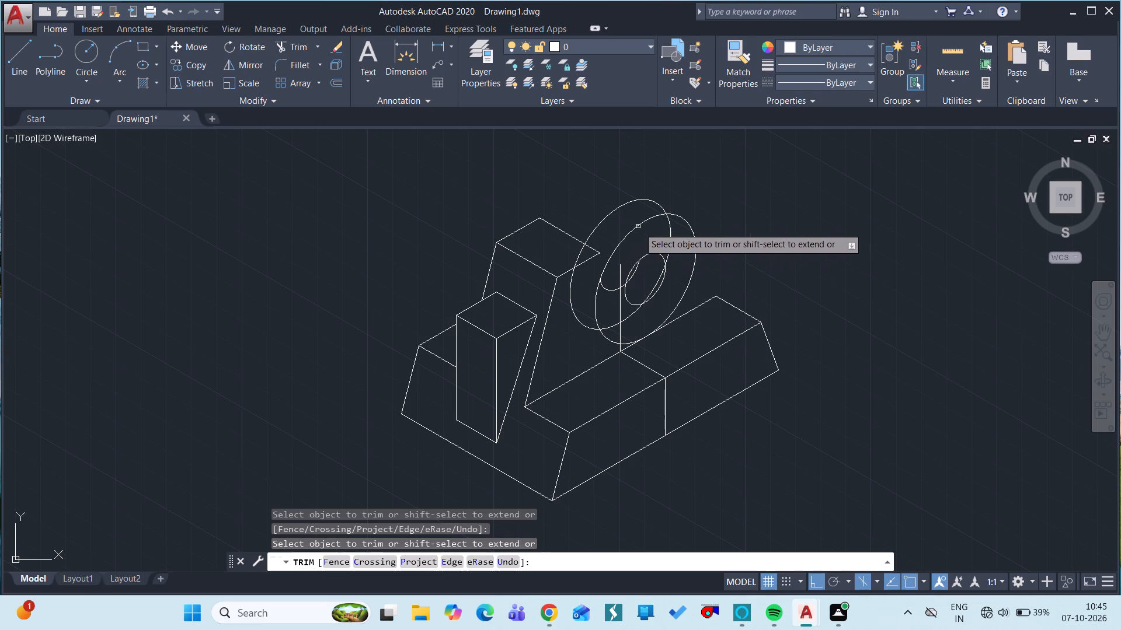
click(621, 308)
click(619, 334)
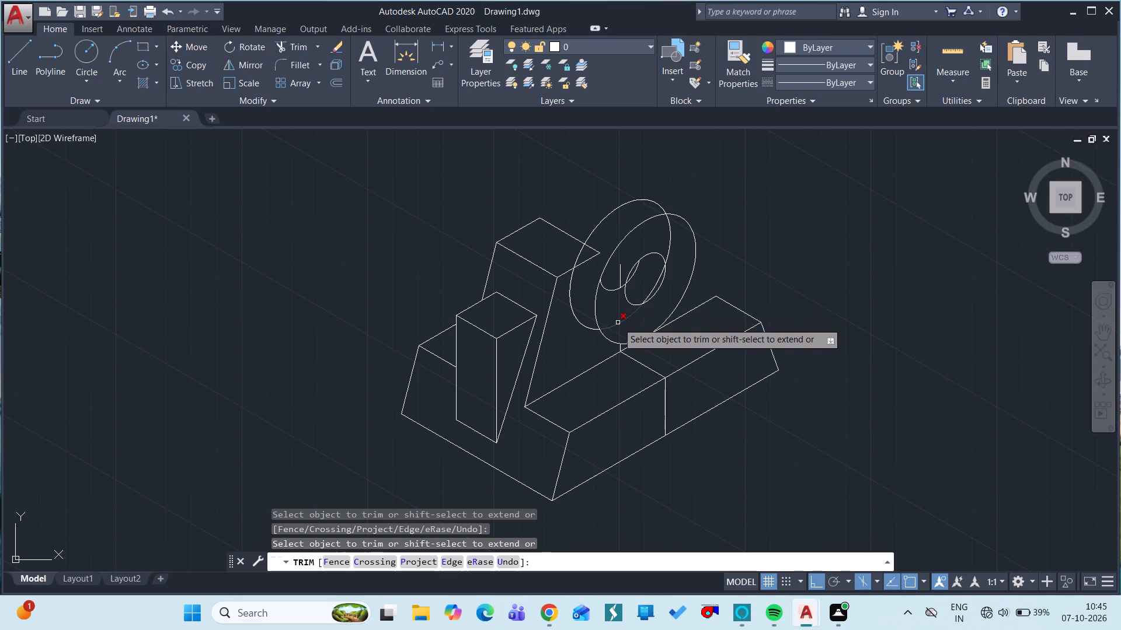
click(618, 323)
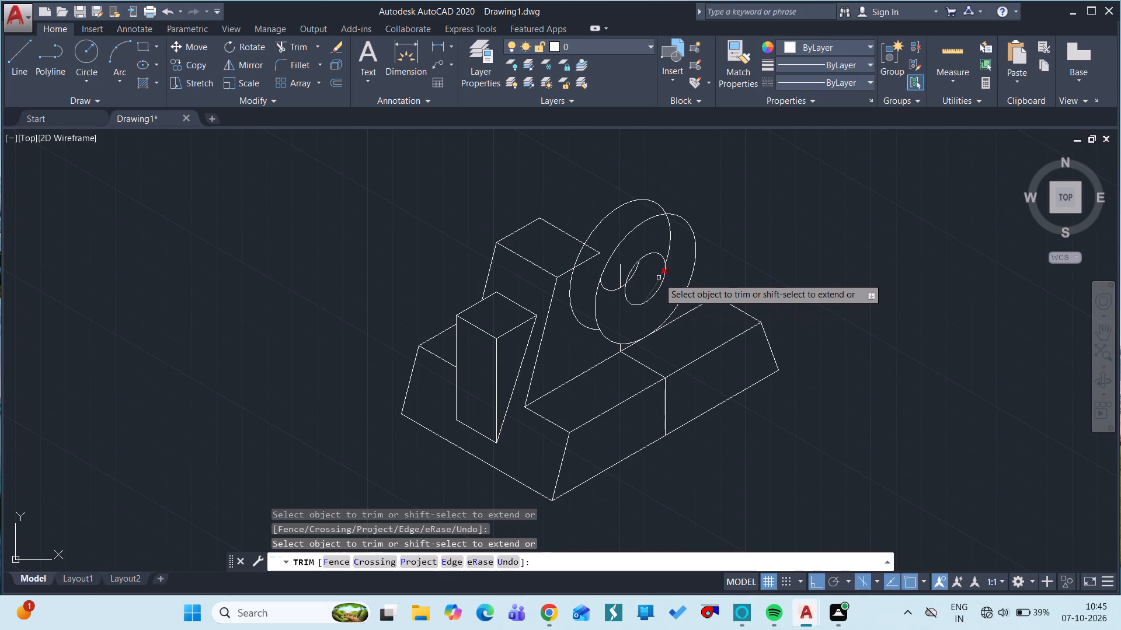
drag(658, 278, 669, 246)
click(669, 246)
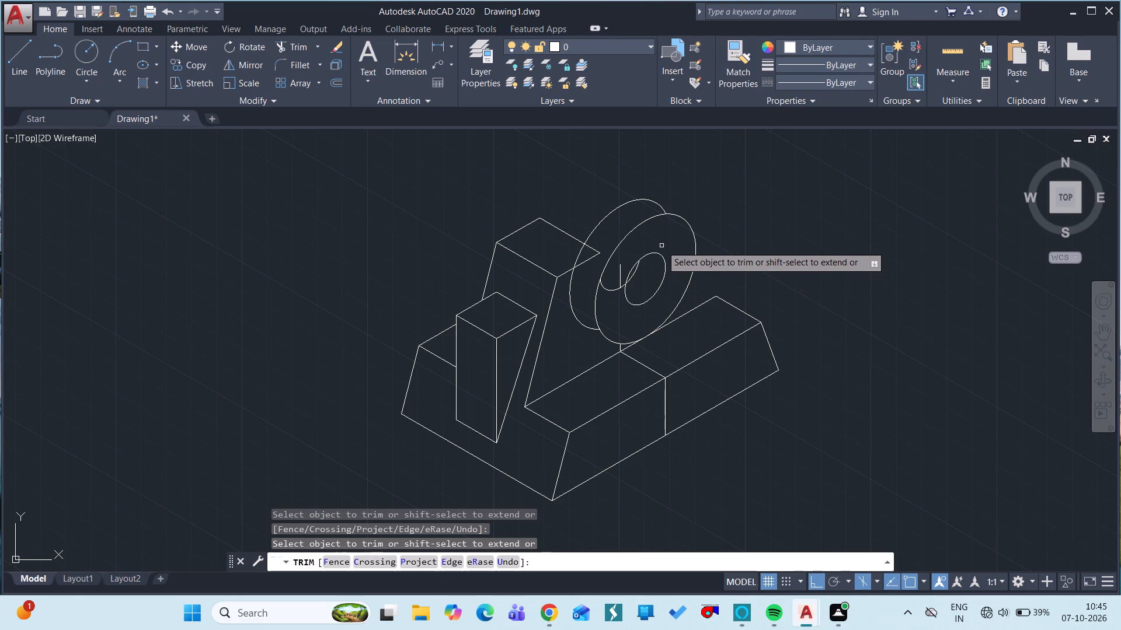
drag(612, 290, 622, 287)
click(622, 287)
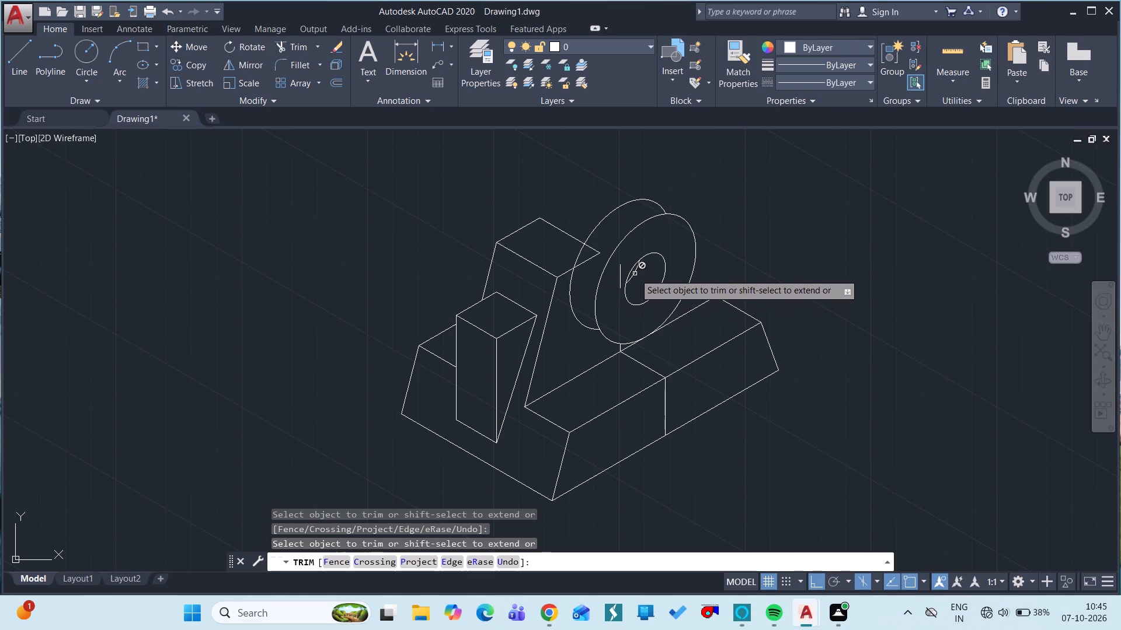
key(Escape)
Erase the leftover arc of the rear small isocircle and the remaining vertical line piece inside the boss face.
click(635, 274)
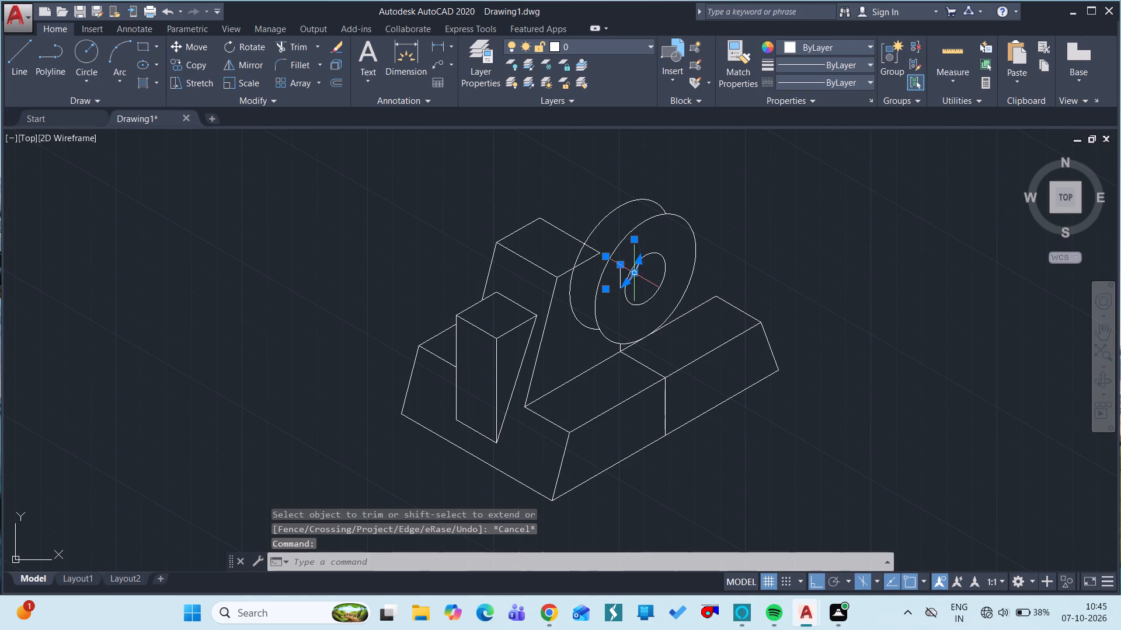
click(621, 274)
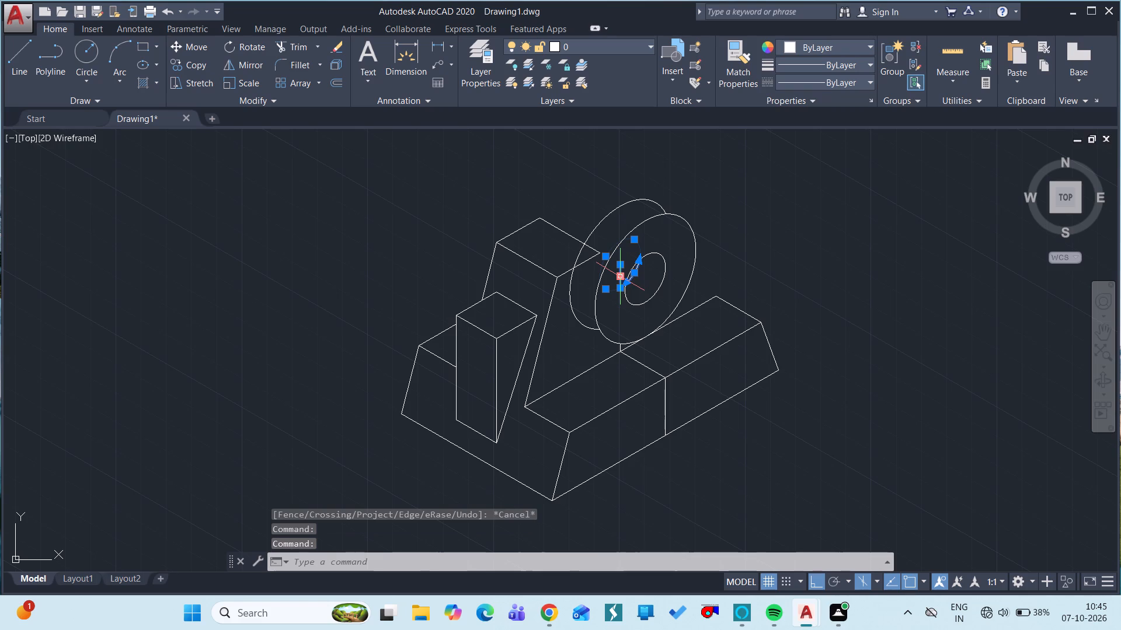
text(E)
key(space)
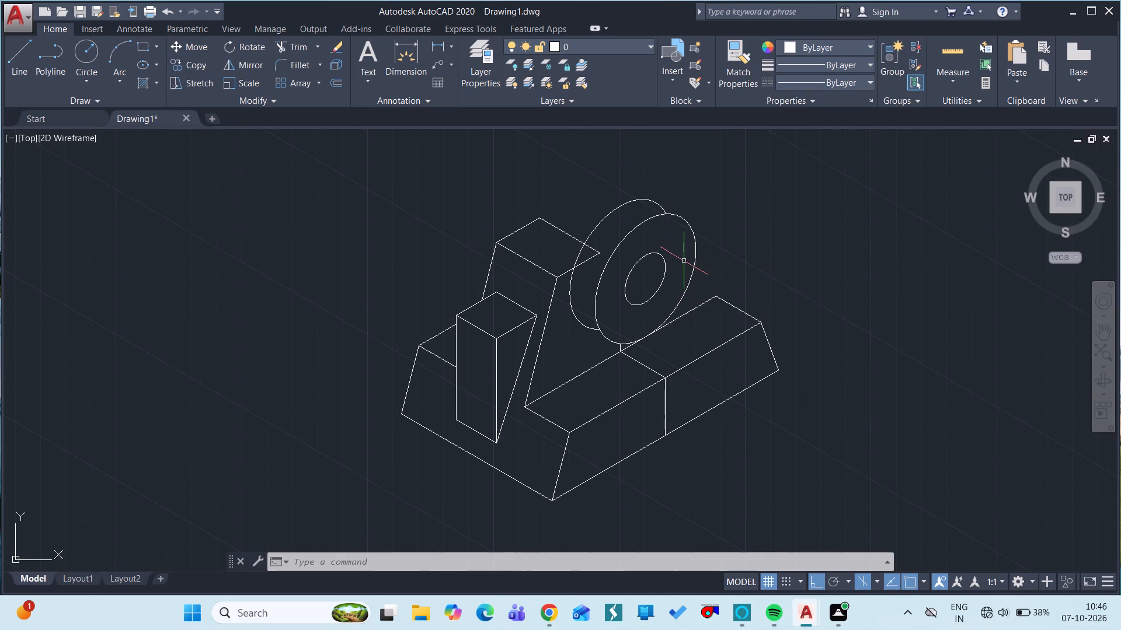
Connect the front and rear outer isocircles of the boss with tangent edge lines on its upper and lower sides.
text(L)
key(space)
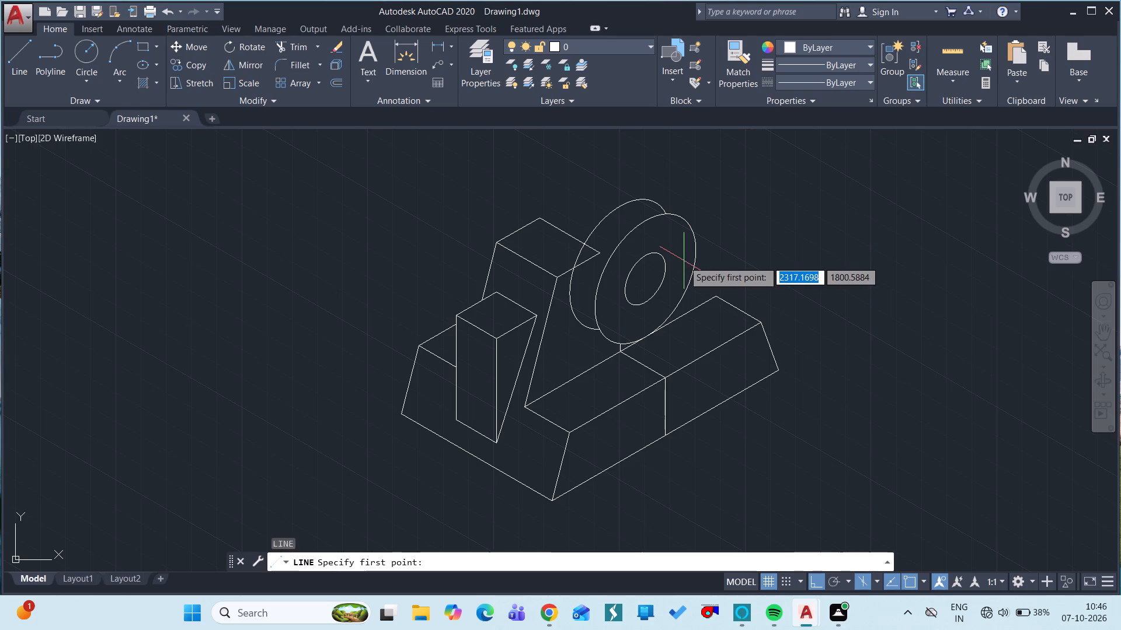
drag(683, 219, 674, 213)
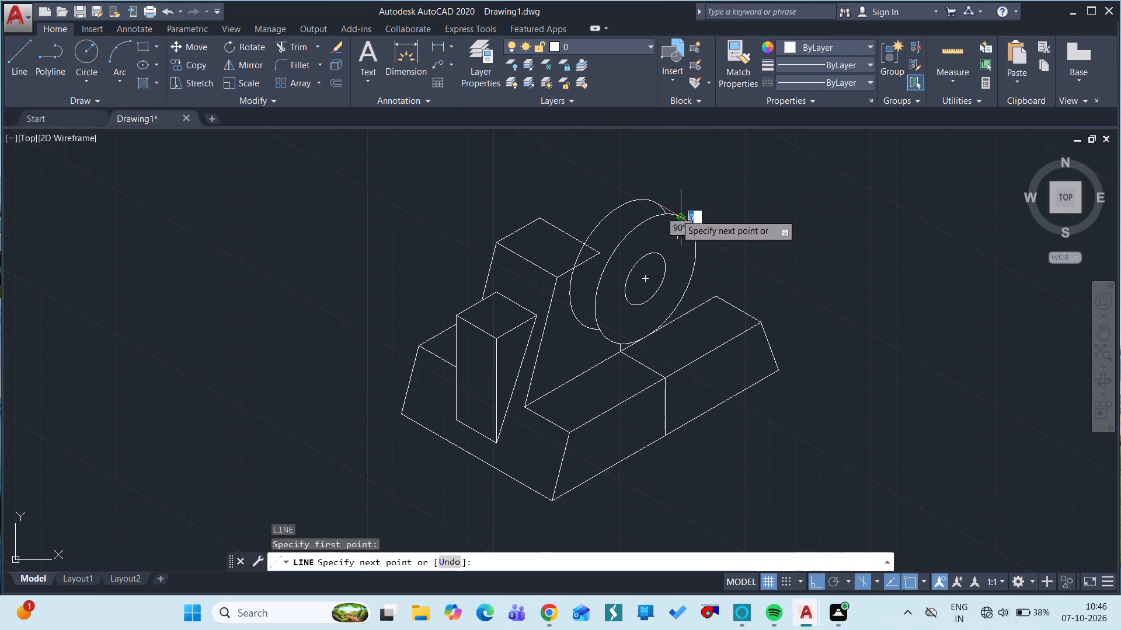
drag(674, 213, 656, 205)
click(656, 205)
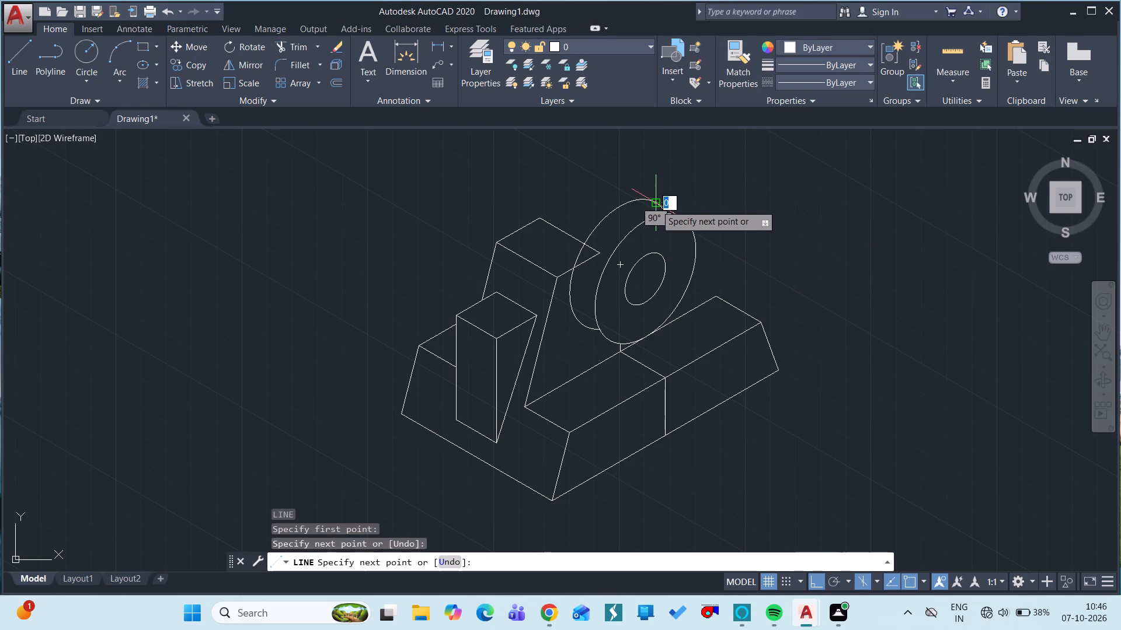
key(Escape)
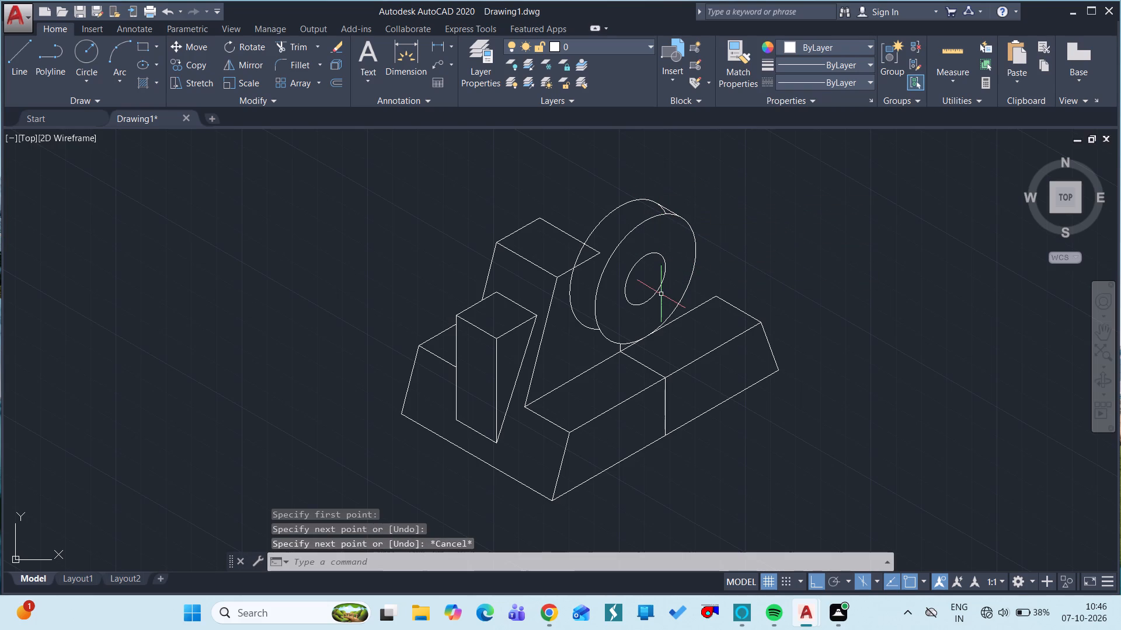
text(L)
key(space)
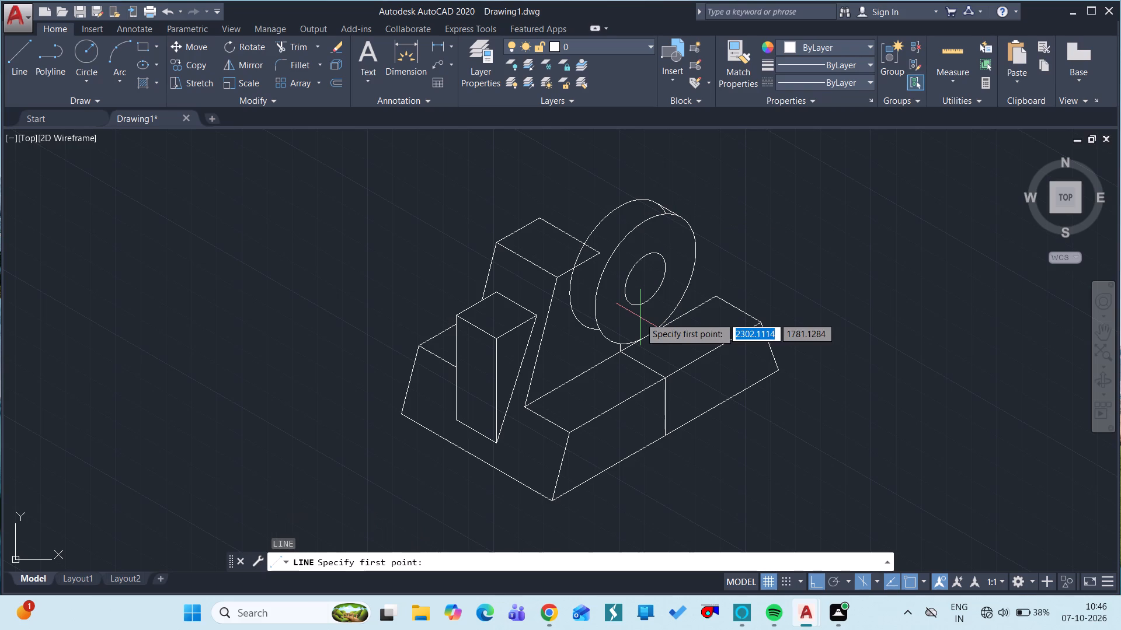
drag(609, 340, 577, 321)
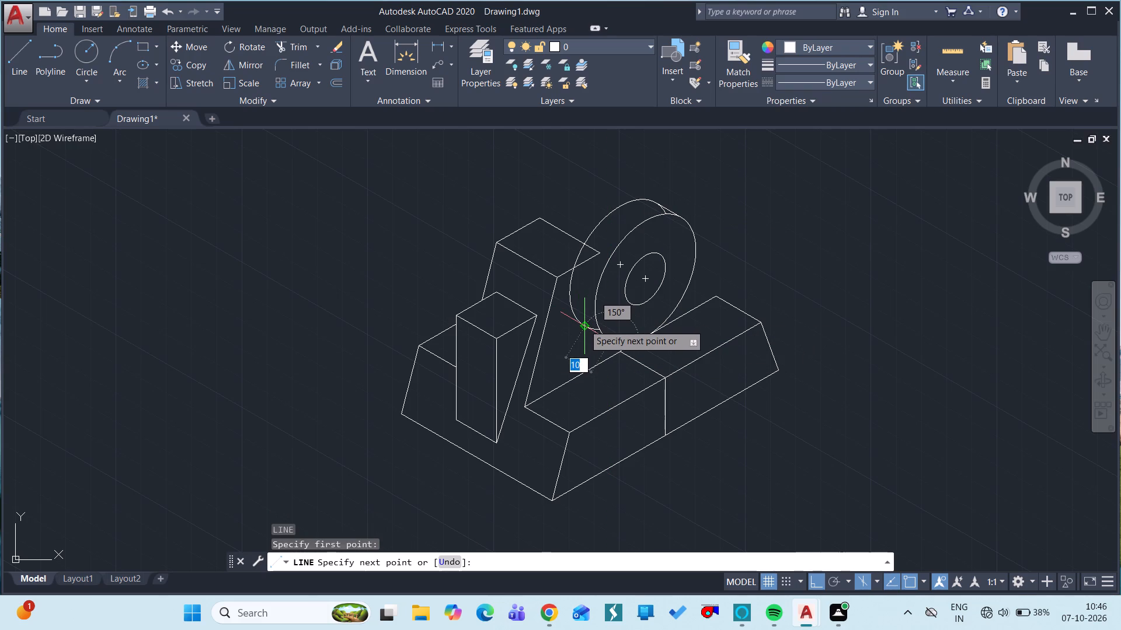
click(584, 324)
key(Escape)
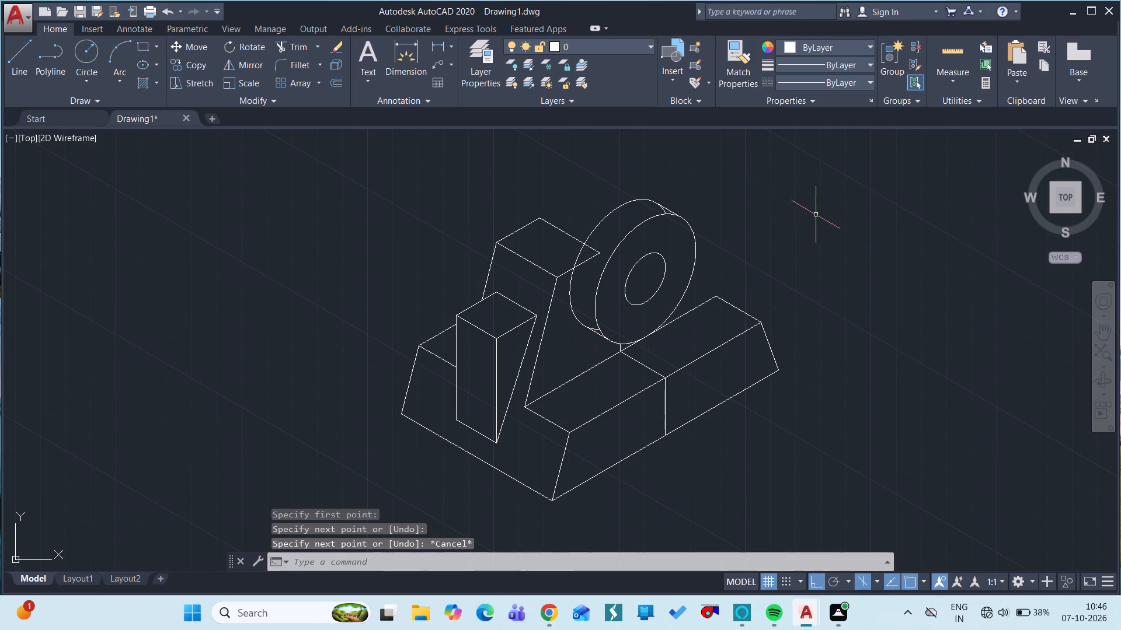
Trim the rear outer isocircle's leftover arcs inside the upper and lower connecting edges of the boss.
text(TR)
key(space)
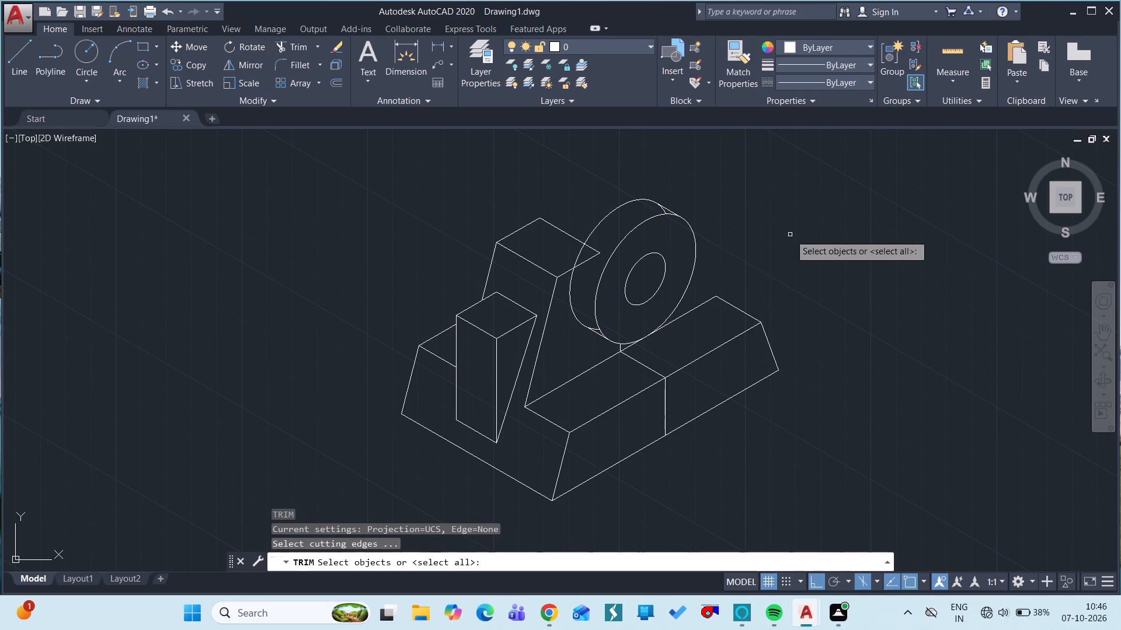
key(space)
ctrl+scroll(670, 189, up, 4)
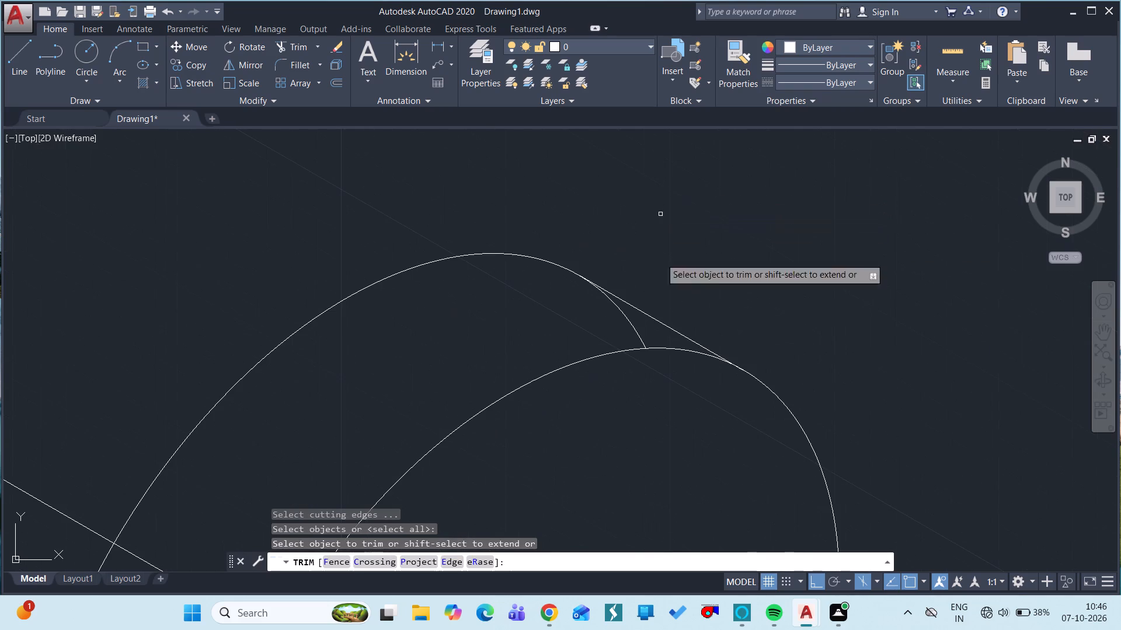
click(630, 325)
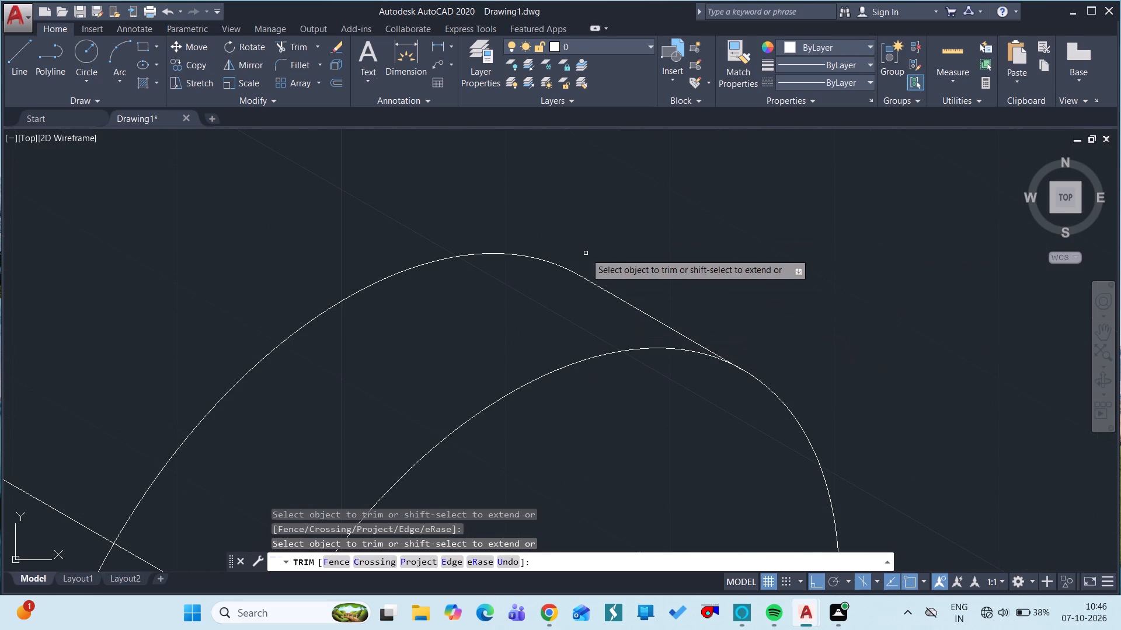
ctrl+scroll(586, 253, down, 3)
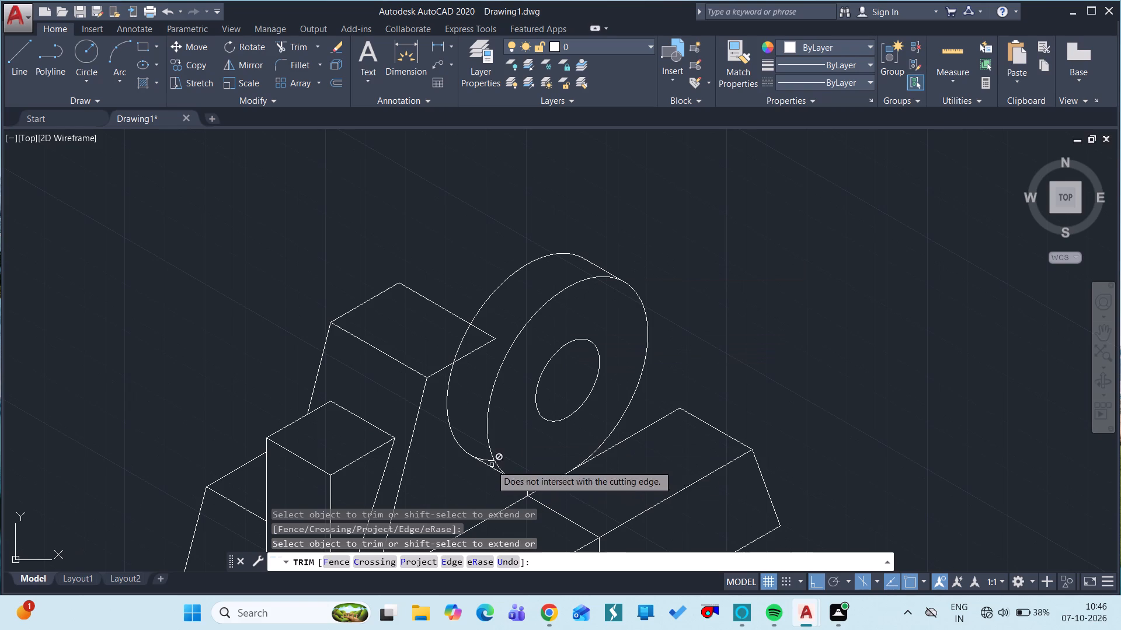
drag(488, 460, 558, 438)
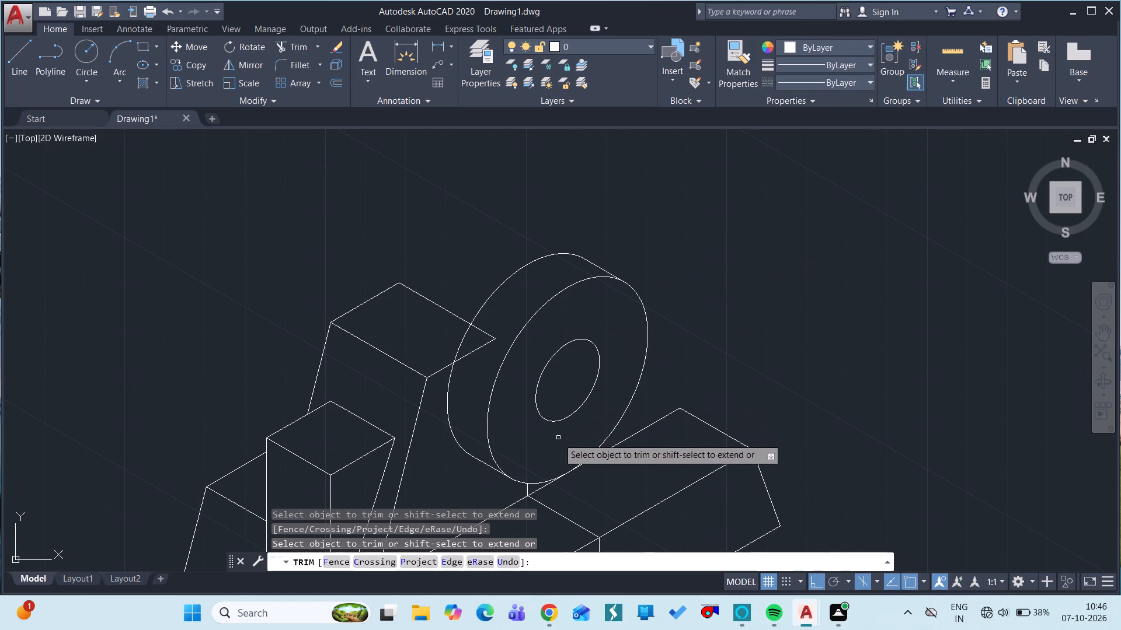
Trim the two top edges of the tall sloped block where the boss hides them.
drag(558, 438, 488, 380)
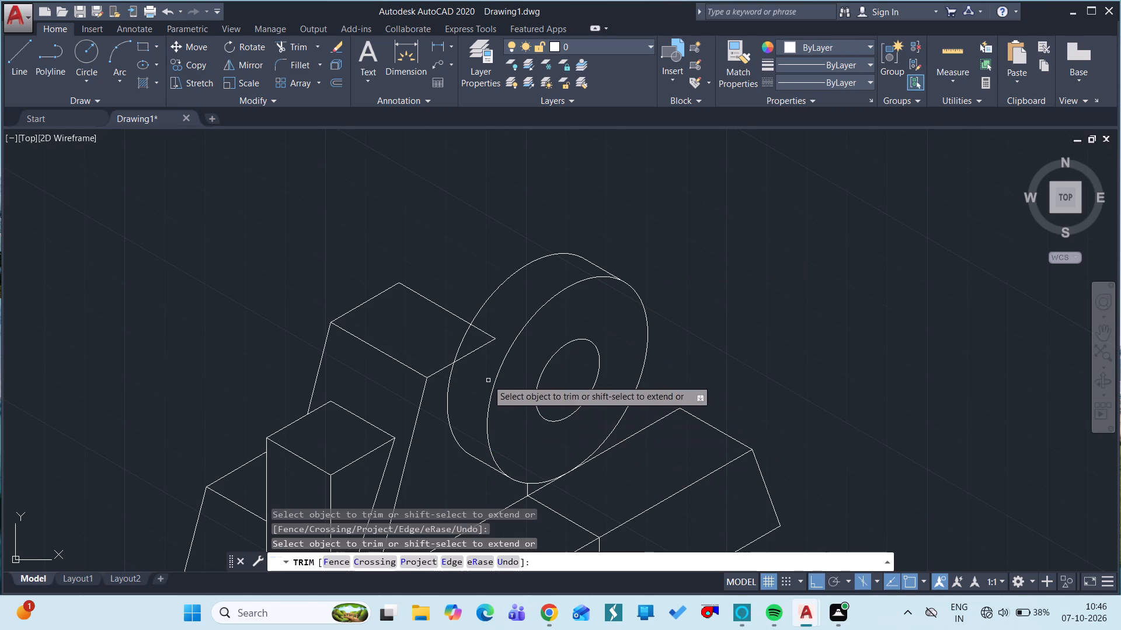
drag(472, 353, 481, 334)
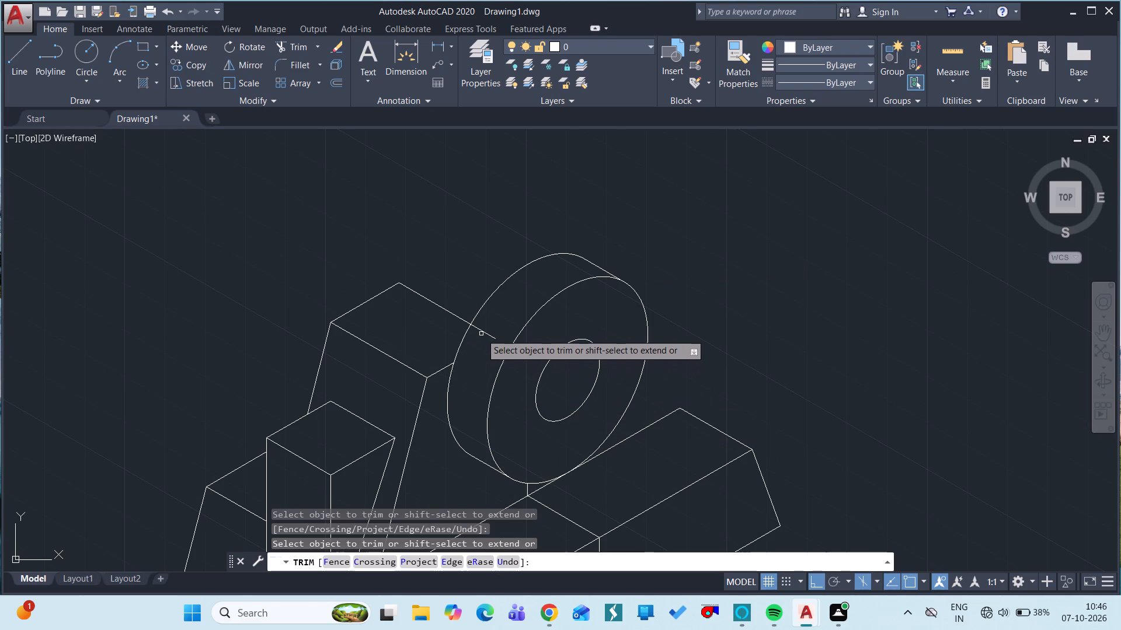
drag(481, 334, 485, 332)
click(485, 332)
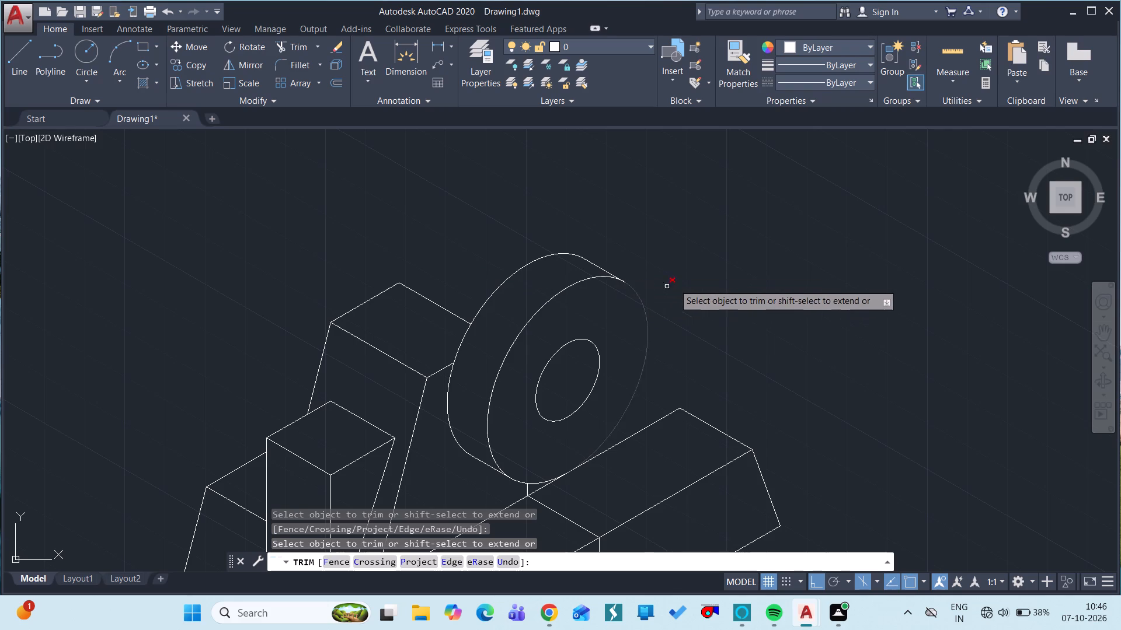
ctrl+scroll(684, 272, down, 2)
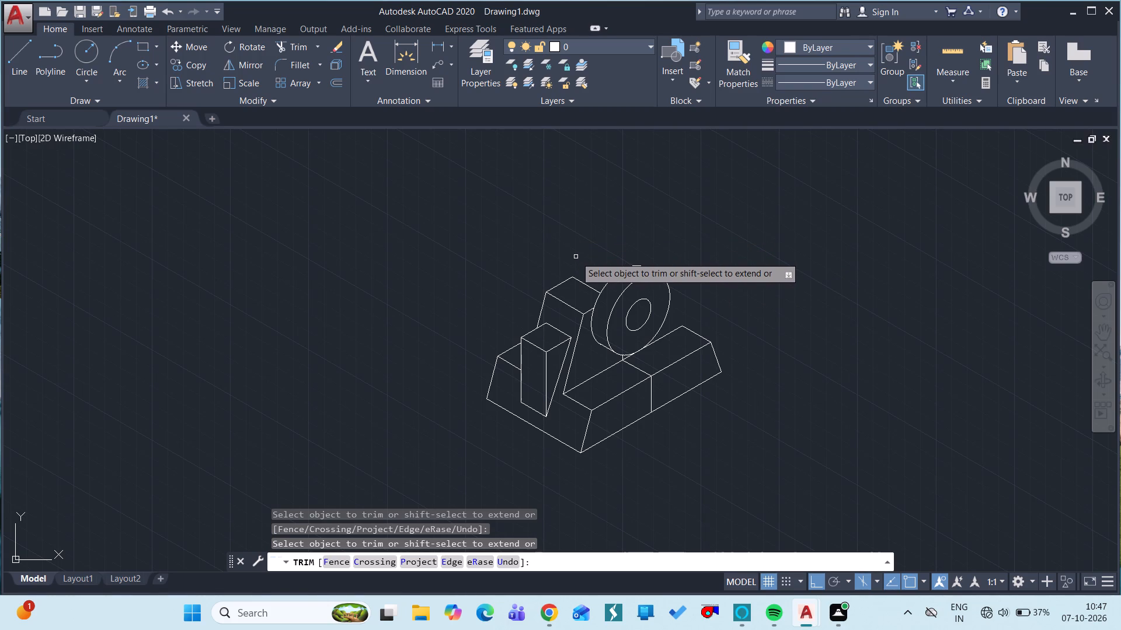
key(Escape)
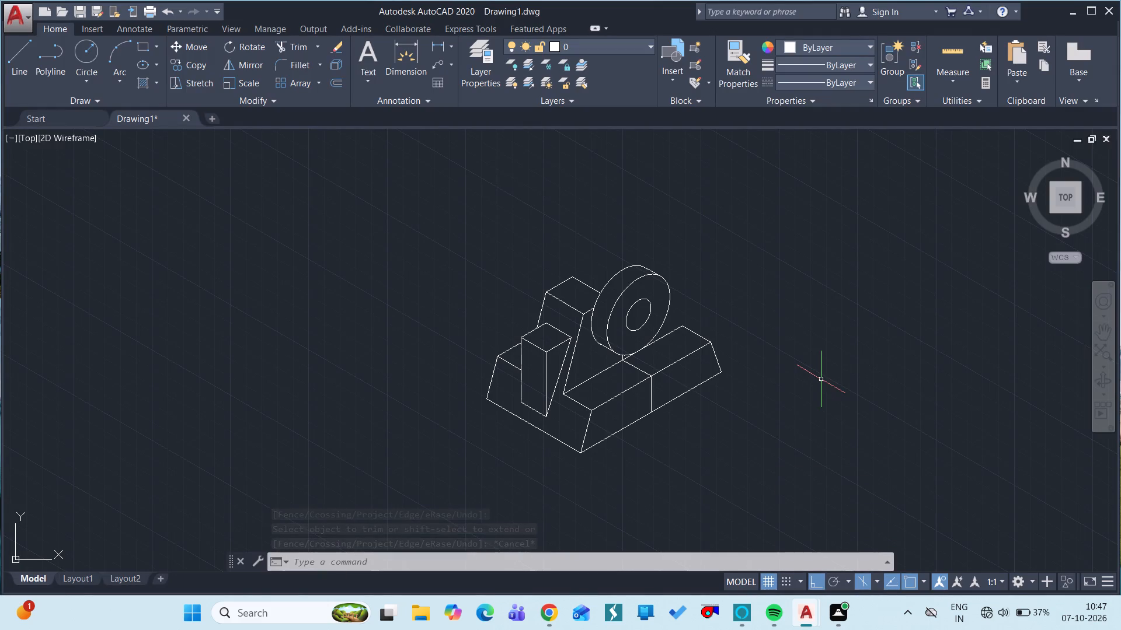
Draw a vertical line about 56 units long upward from the centre of the boss's front face.
text(L)
key(space)
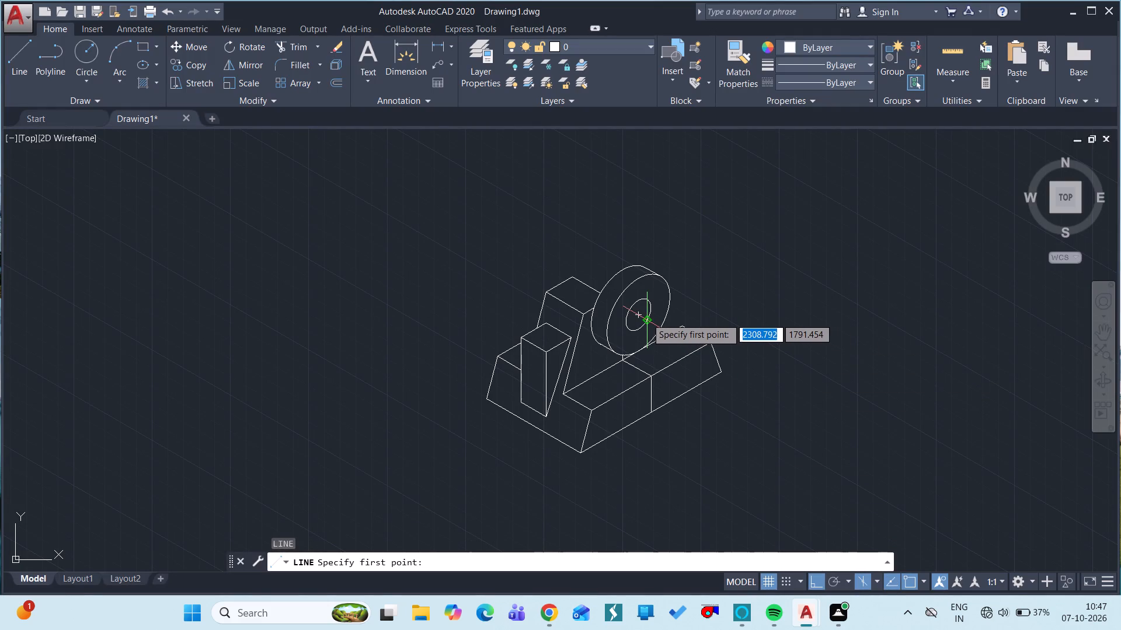
drag(639, 314, 621, 242)
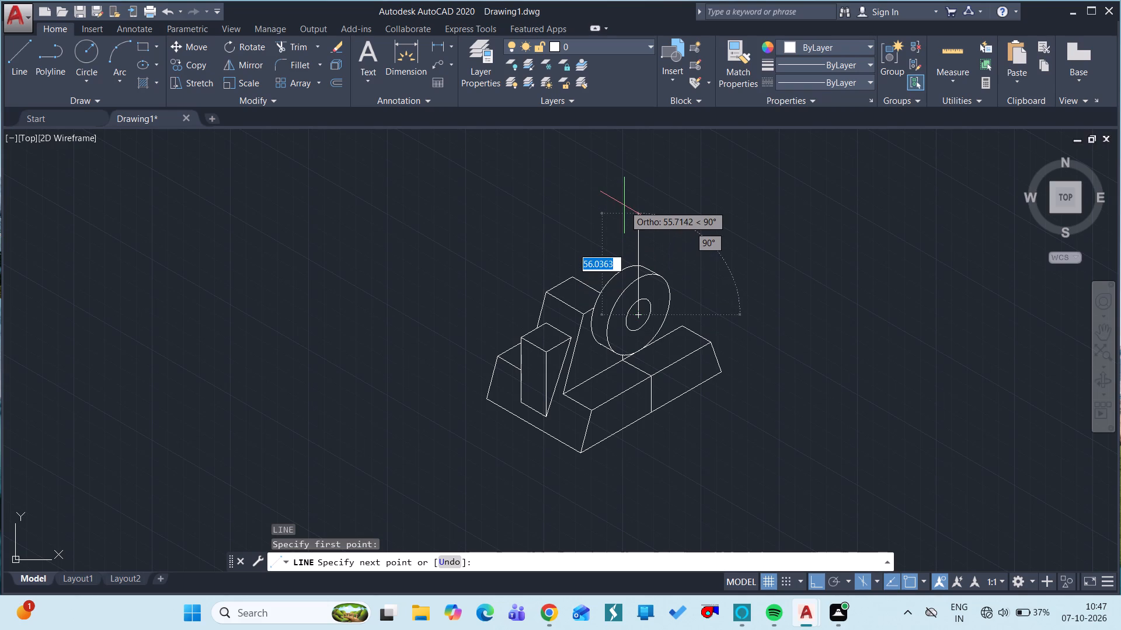
drag(624, 205, 539, 215)
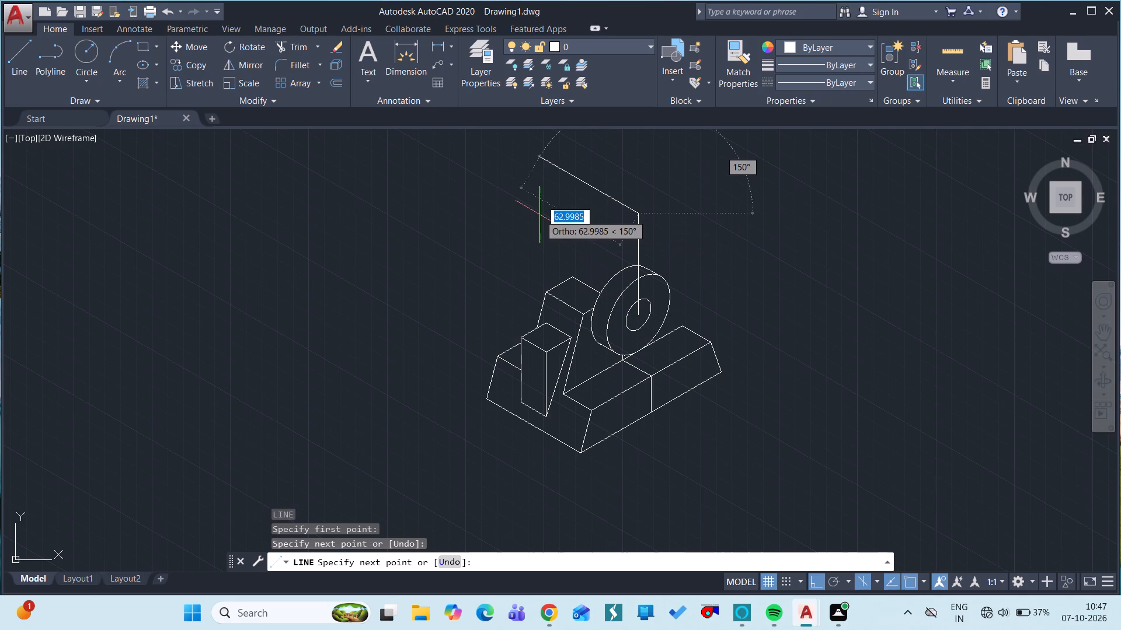
key(Escape)
Trim the vertical line above the front outer isocircle, keeping the part from the centre up to the circle.
text(TR)
key(space)
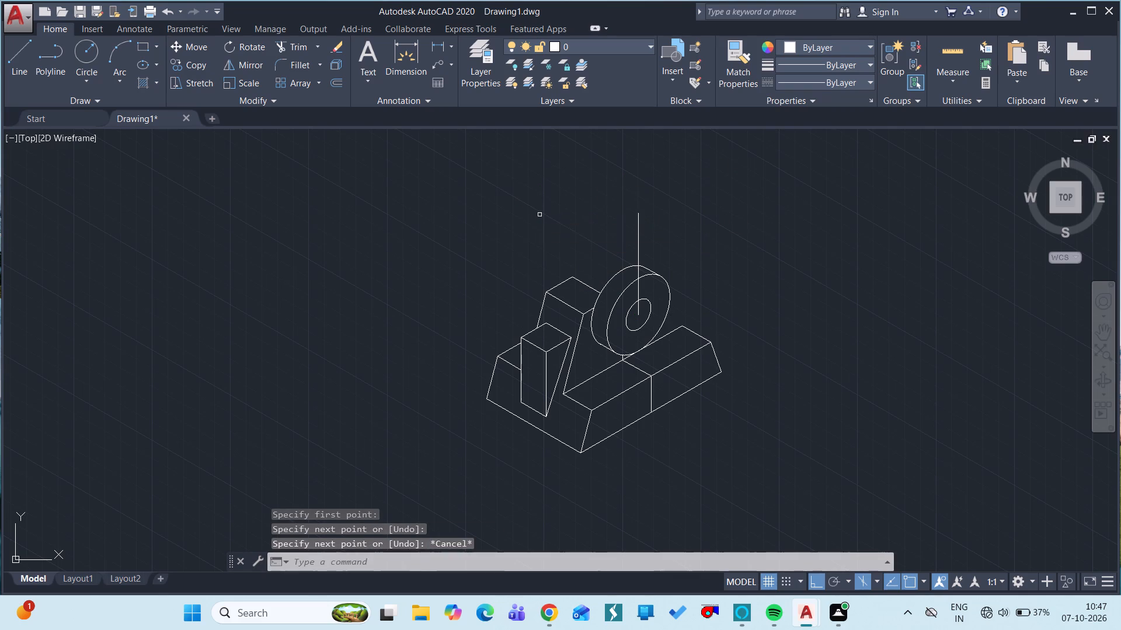
key(space)
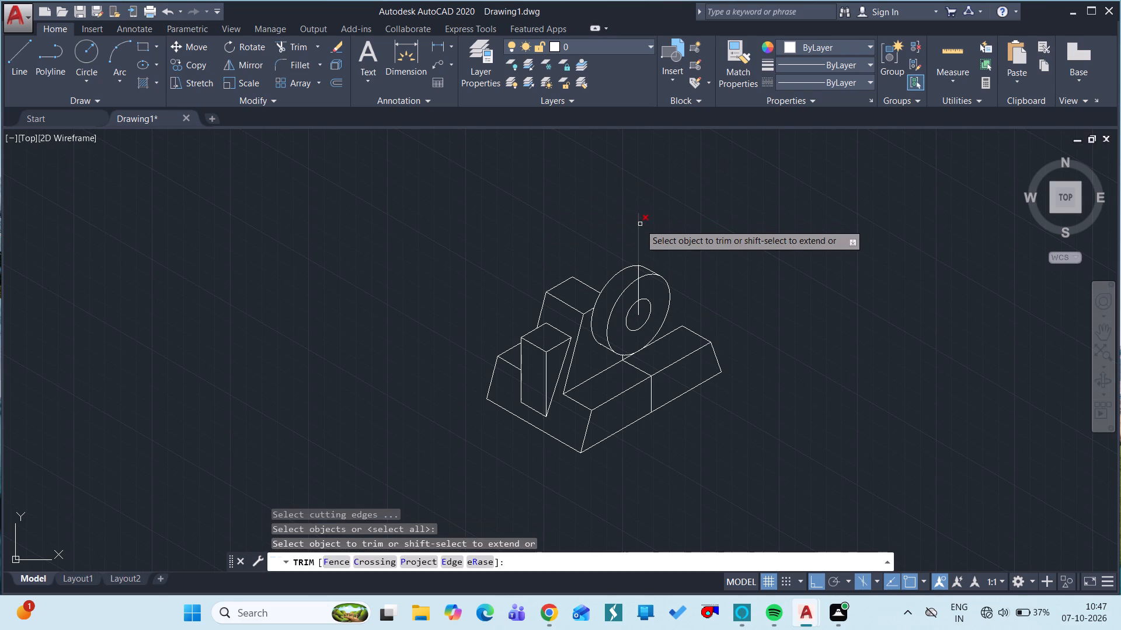
click(640, 224)
click(636, 273)
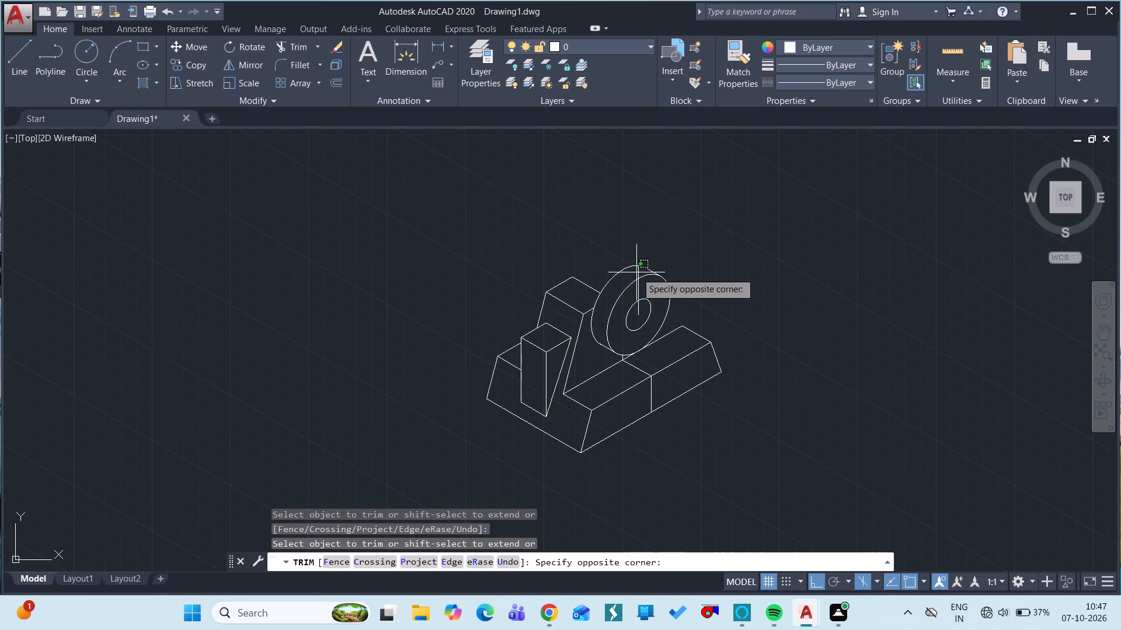
click(636, 272)
click(636, 272)
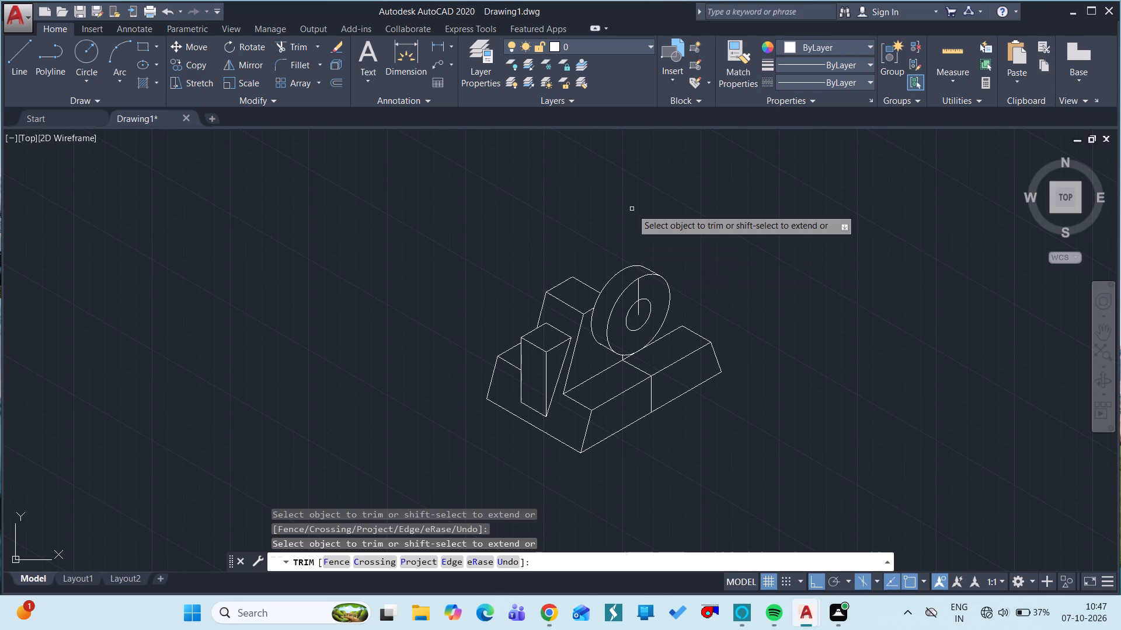
key(Escape)
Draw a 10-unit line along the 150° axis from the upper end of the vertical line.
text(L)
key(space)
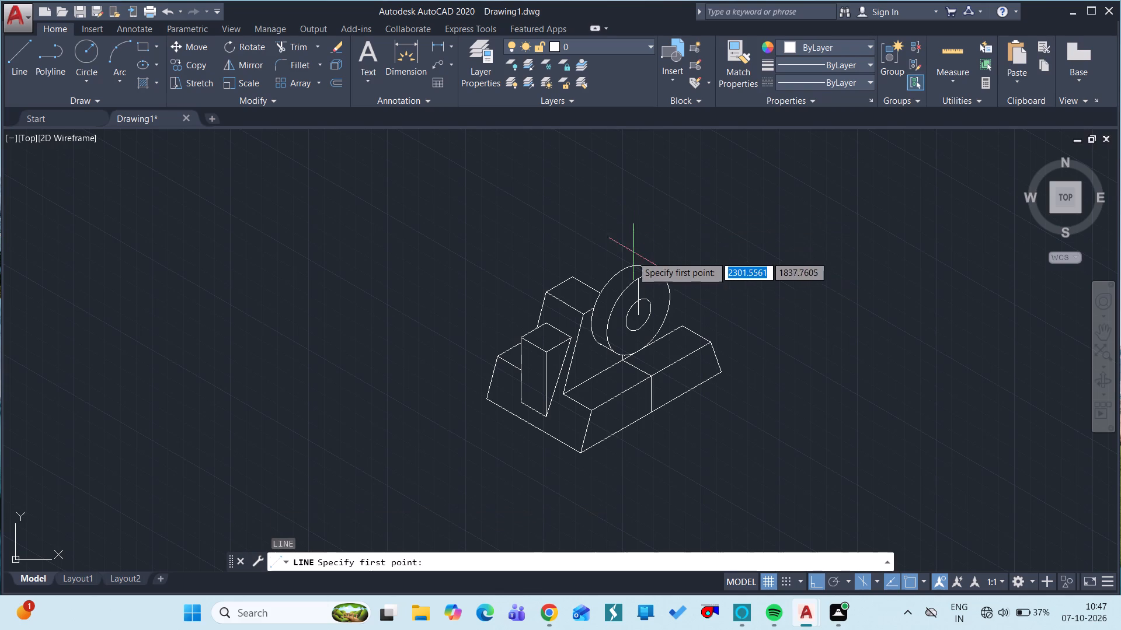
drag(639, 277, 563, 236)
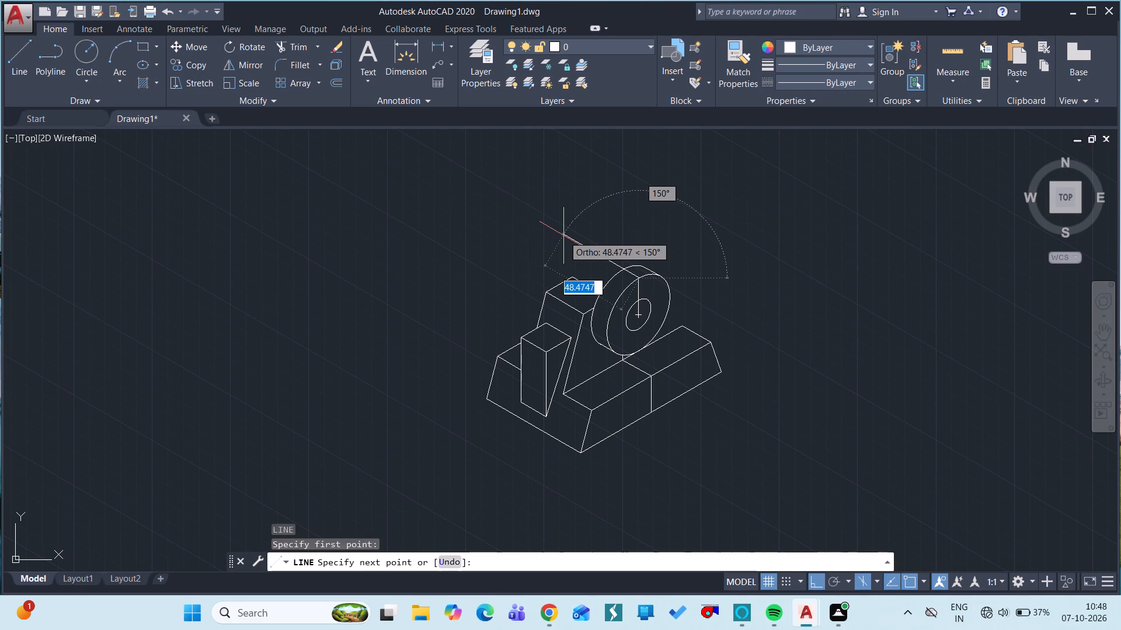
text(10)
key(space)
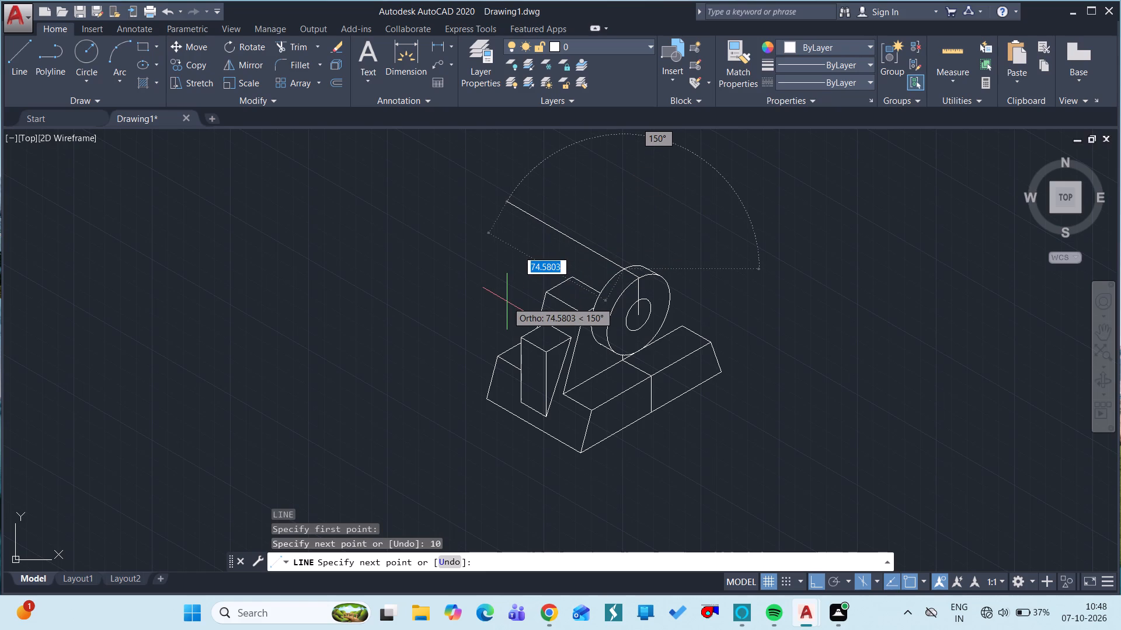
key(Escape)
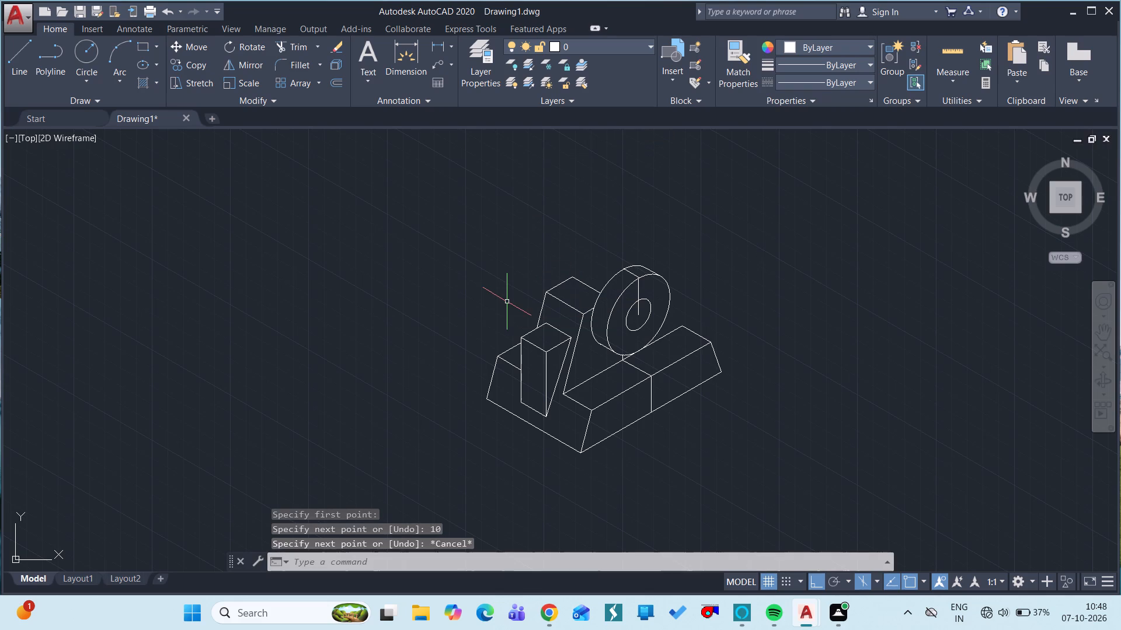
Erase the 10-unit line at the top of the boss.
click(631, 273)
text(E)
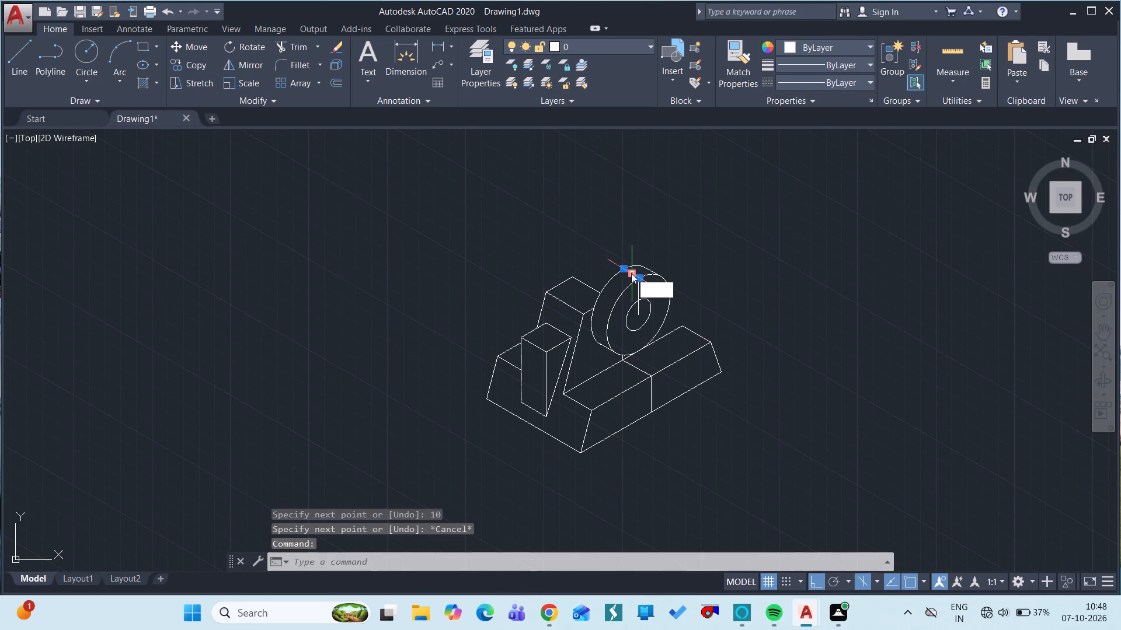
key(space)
Draw a 44-unit line along the 150° axis from the upper end of the vertical line.
text(L)
key(space)
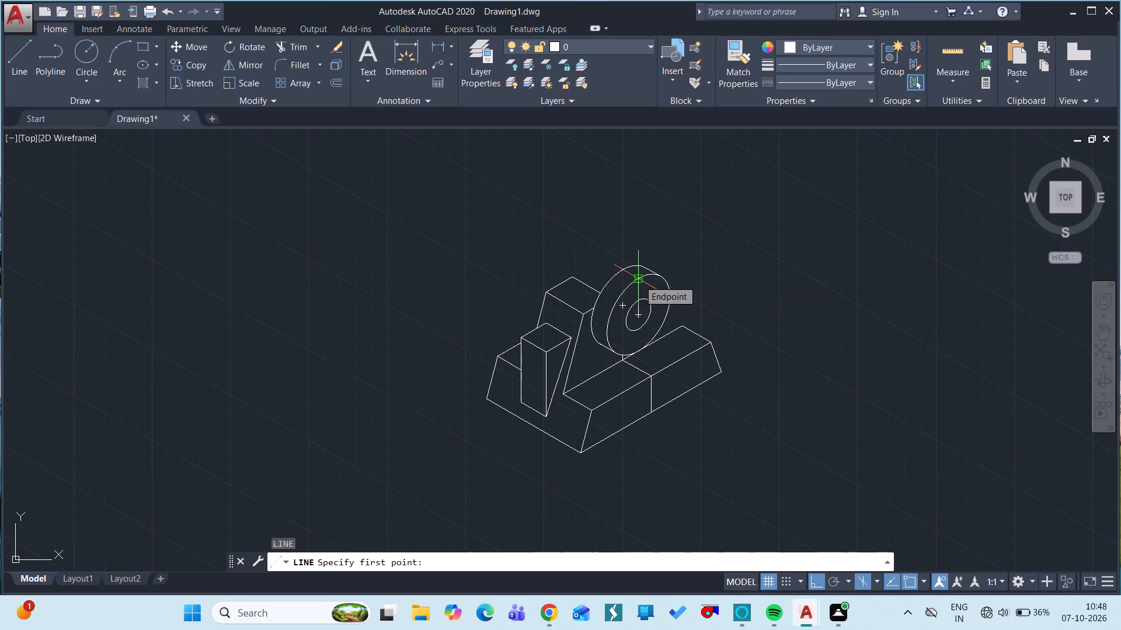
drag(639, 280, 528, 228)
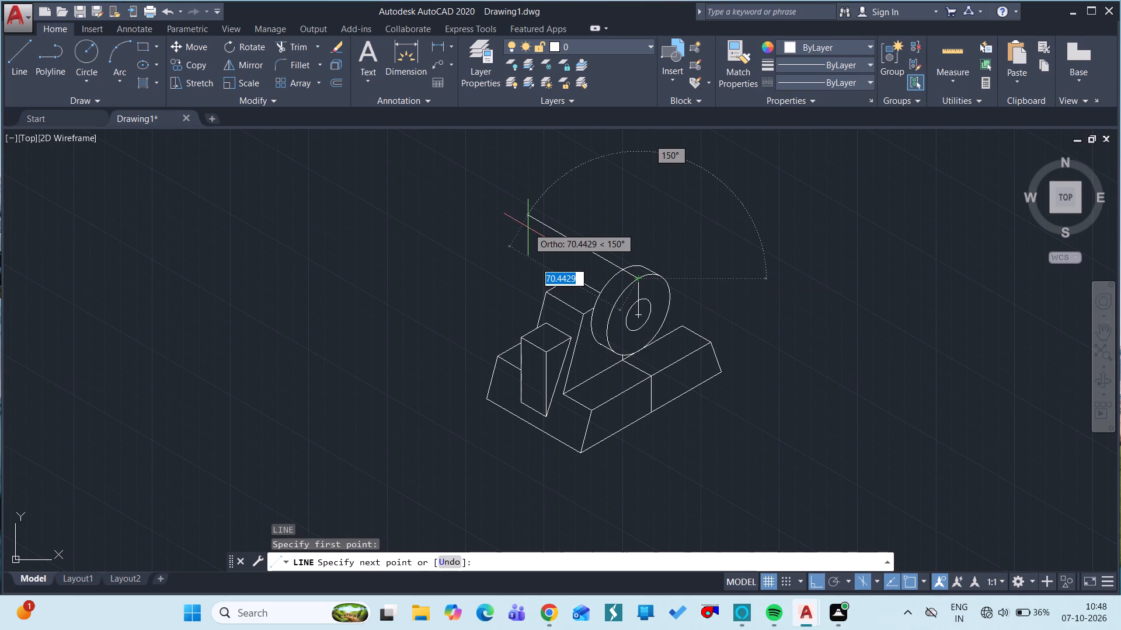
text(44)
key(space)
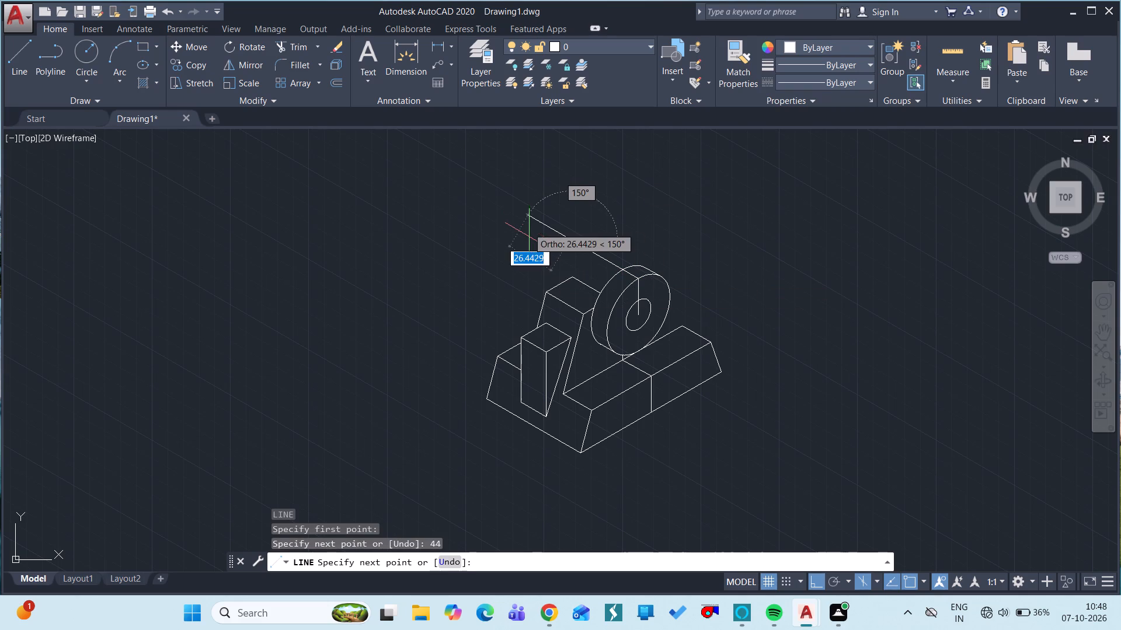
key(Escape)
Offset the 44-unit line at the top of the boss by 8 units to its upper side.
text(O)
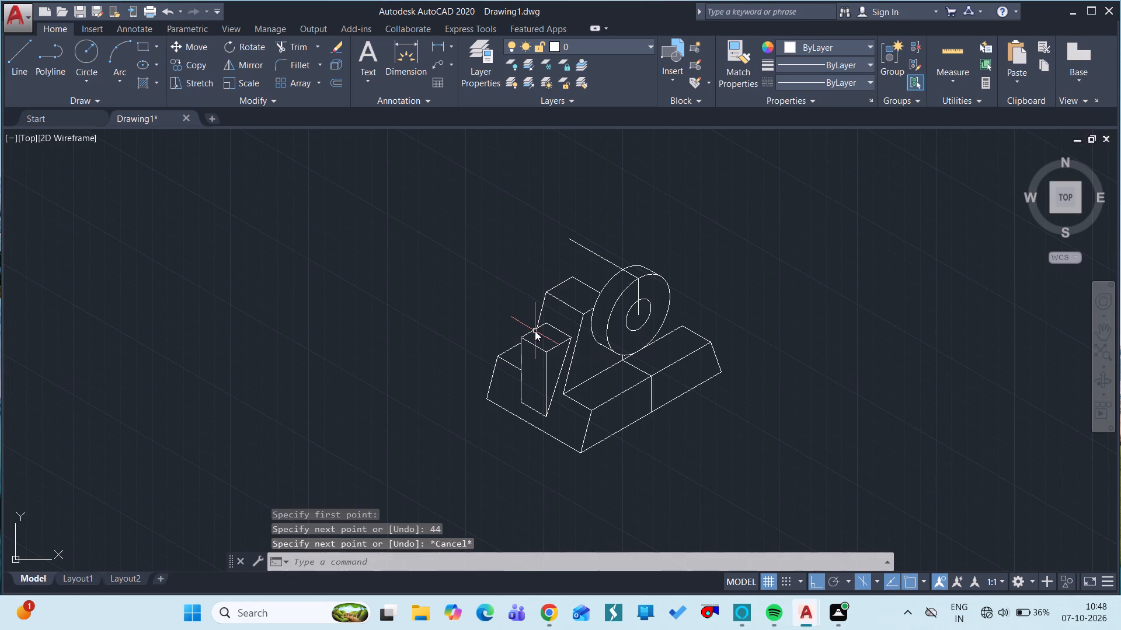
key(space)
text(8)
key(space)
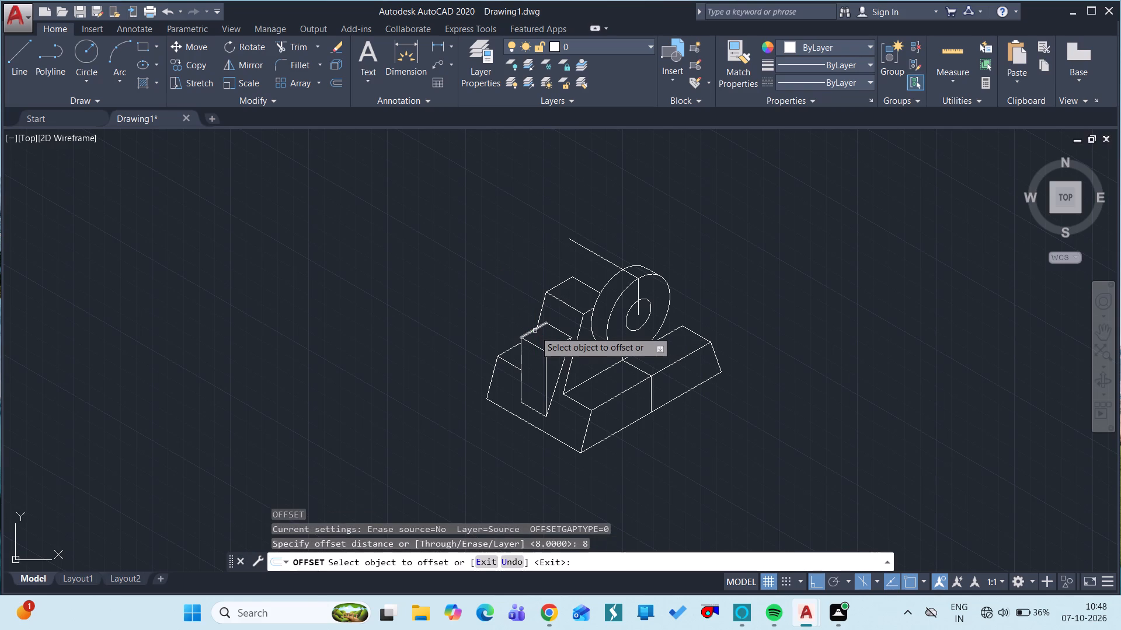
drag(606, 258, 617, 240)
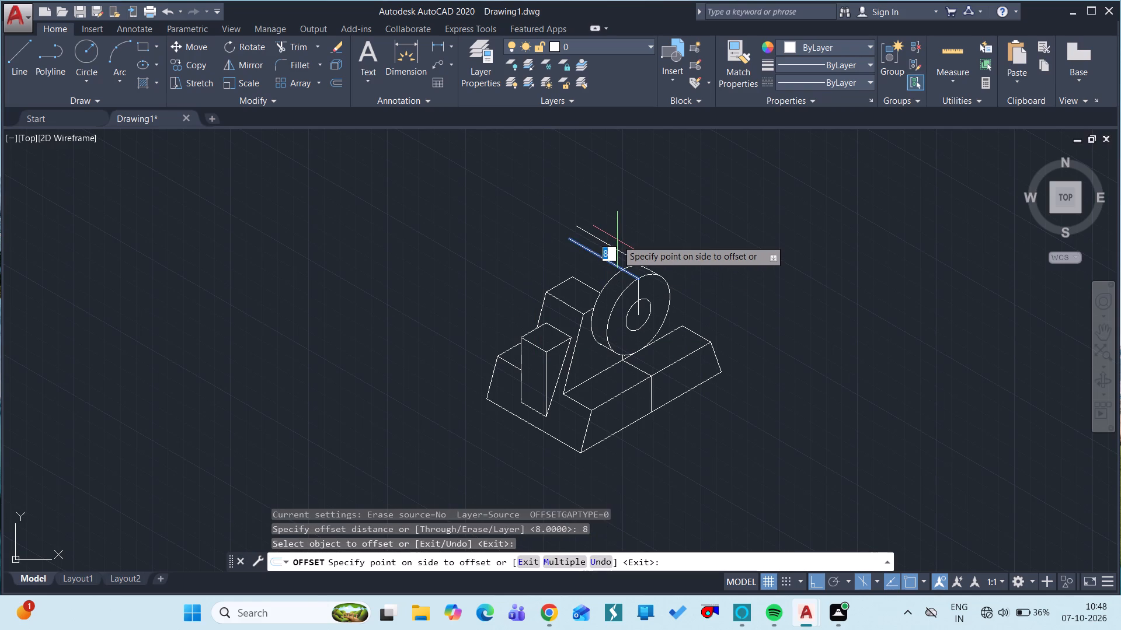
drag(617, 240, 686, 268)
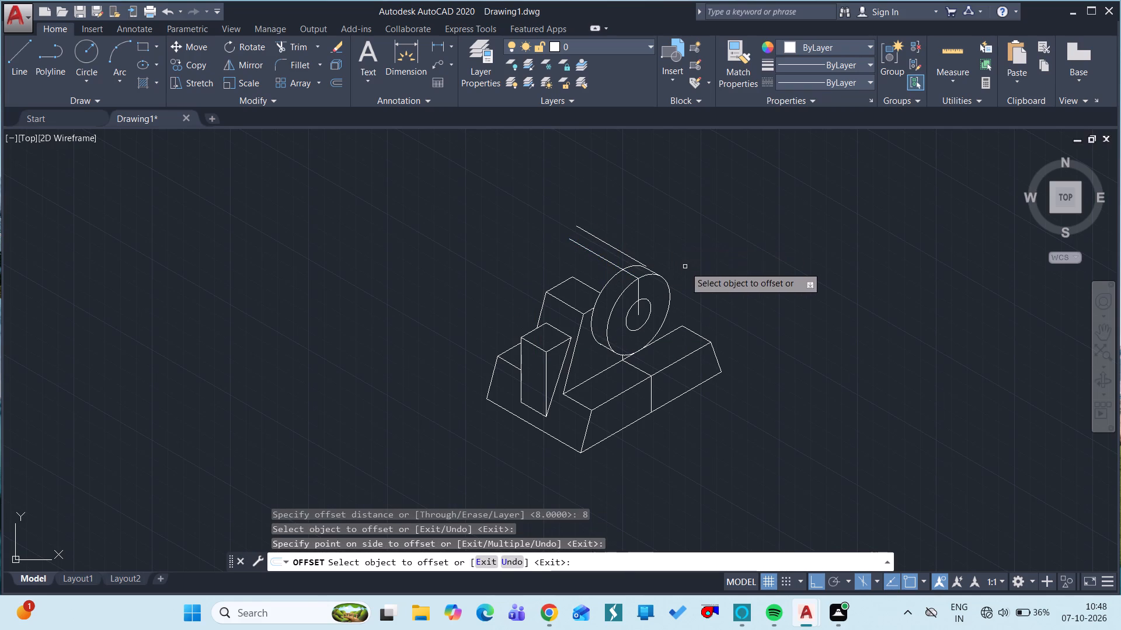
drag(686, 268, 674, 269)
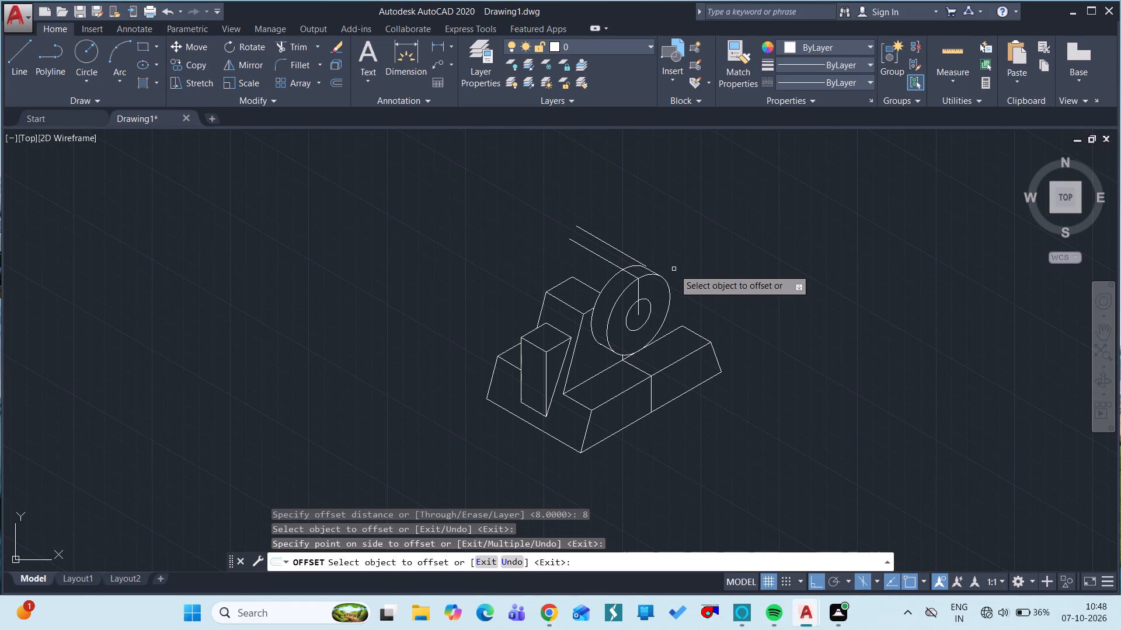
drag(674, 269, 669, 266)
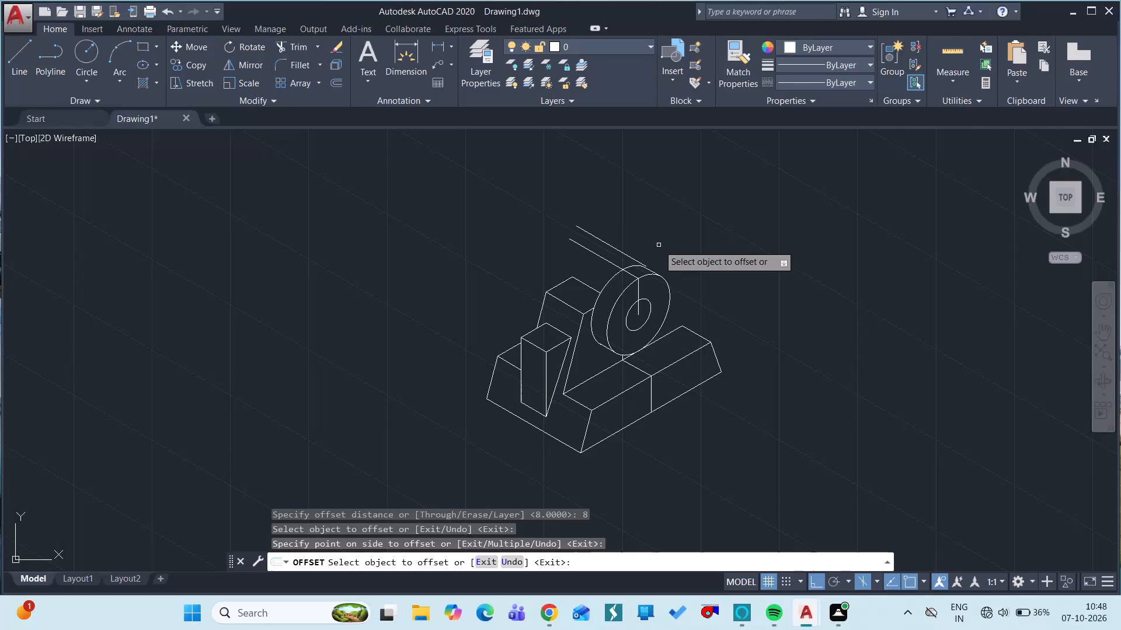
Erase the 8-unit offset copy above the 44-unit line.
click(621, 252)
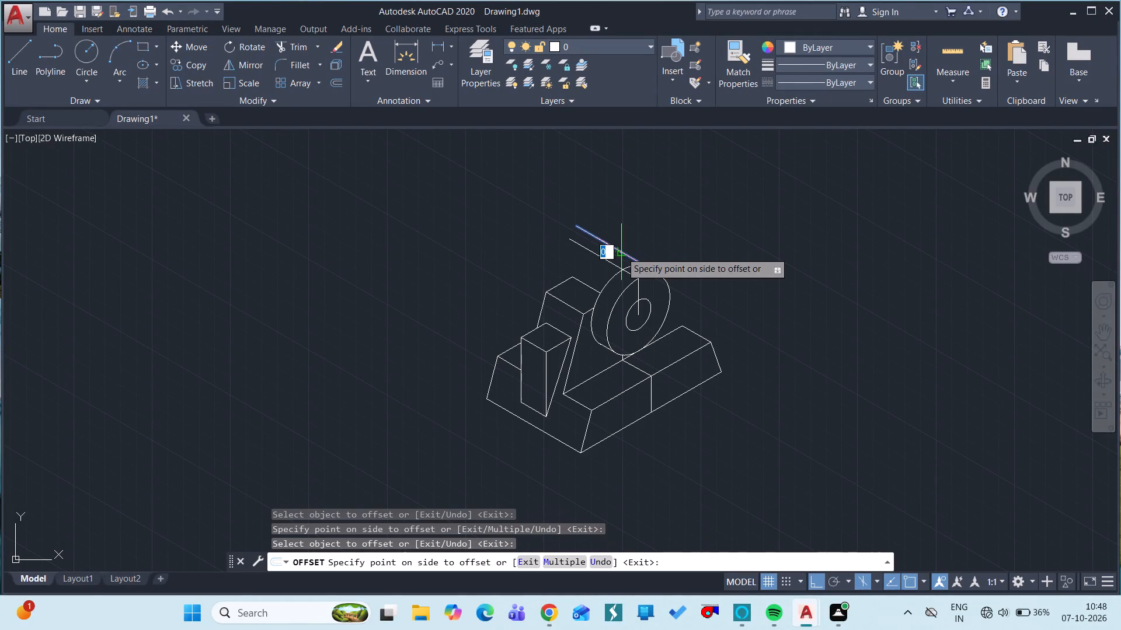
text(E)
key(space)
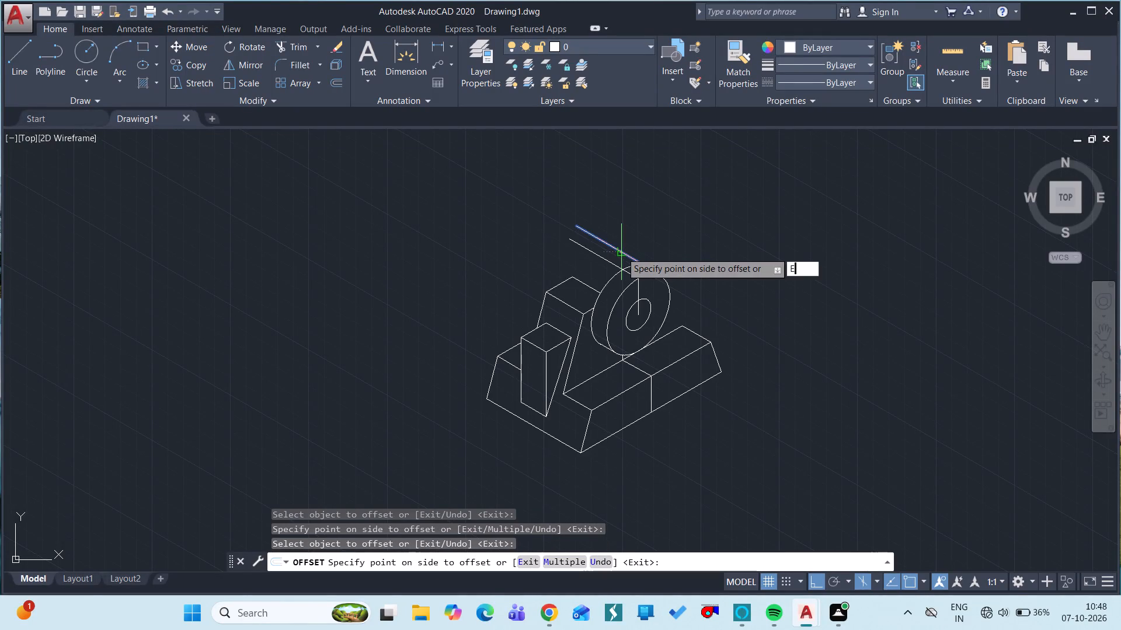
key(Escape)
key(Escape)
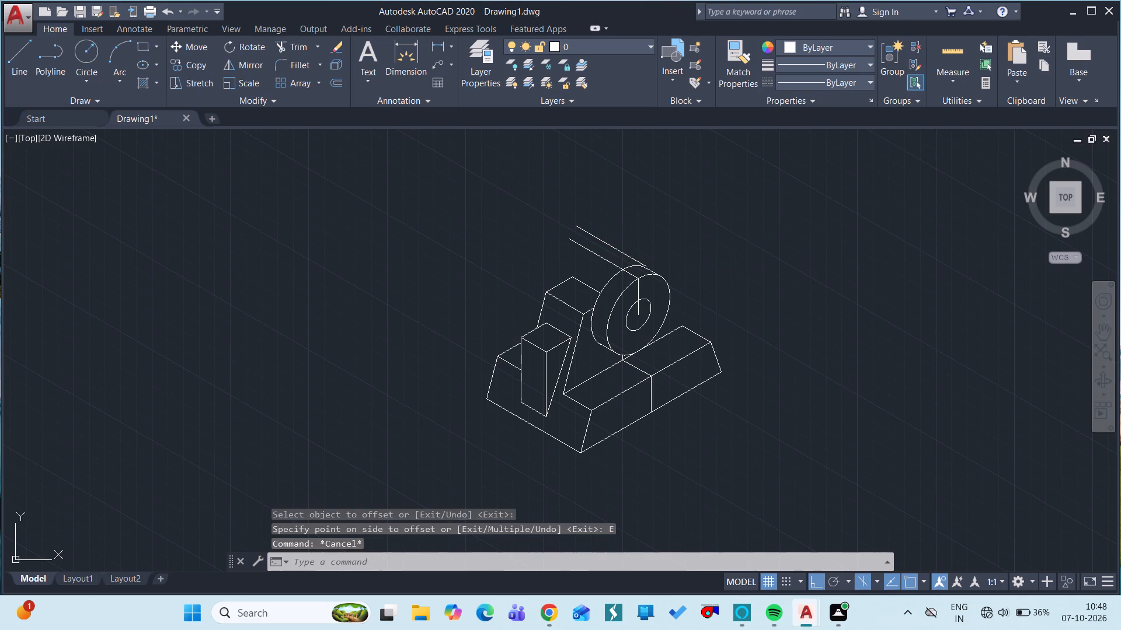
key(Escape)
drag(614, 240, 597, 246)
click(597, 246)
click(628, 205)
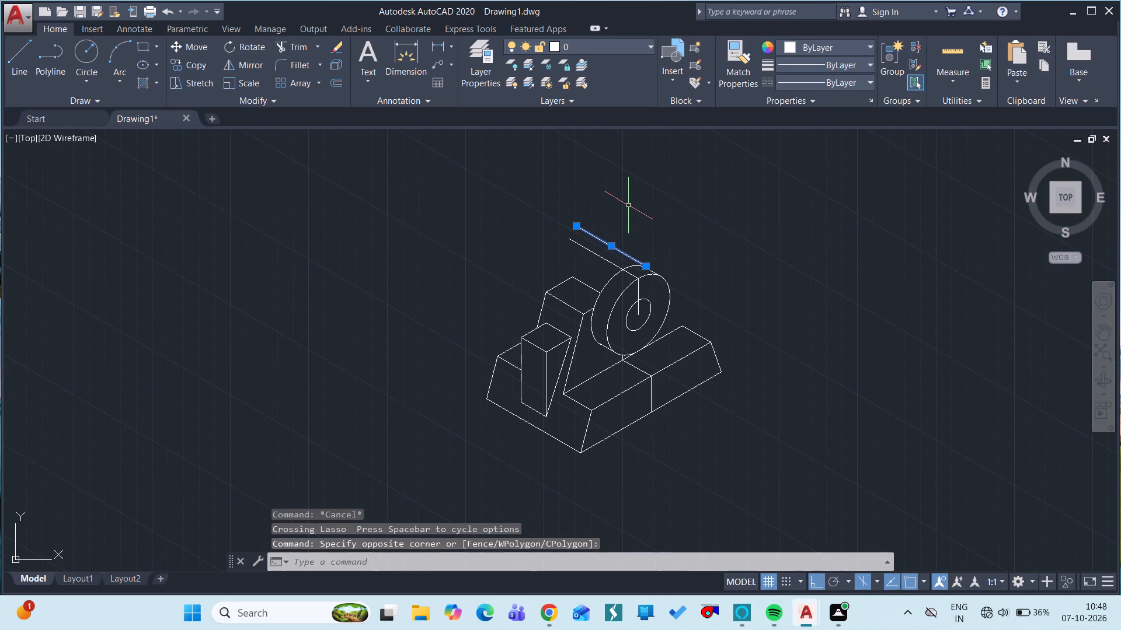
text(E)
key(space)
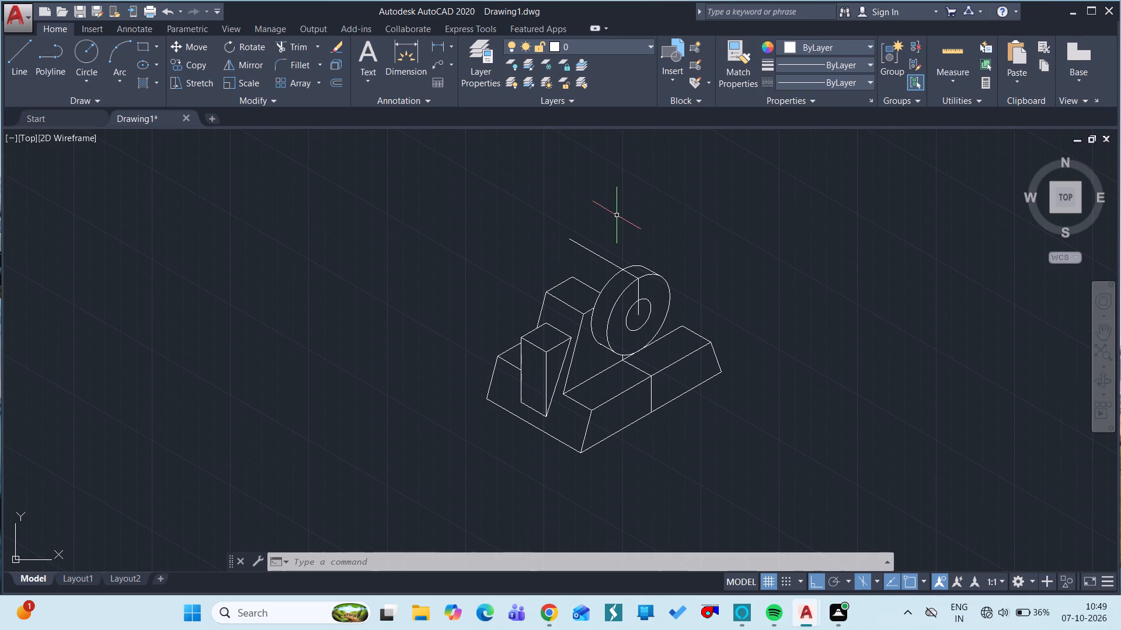
Offset the 44-unit line at the top of the boss by 5 units to both its upper and lower sides.
text(ON)
key(BackSpace)
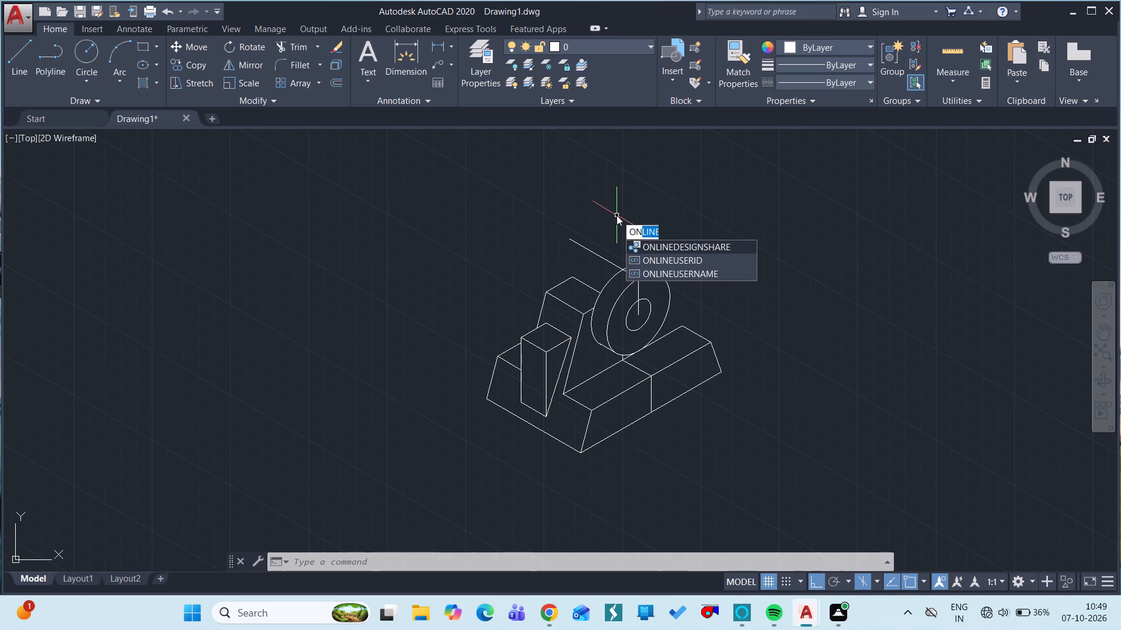
key(BackSpace)
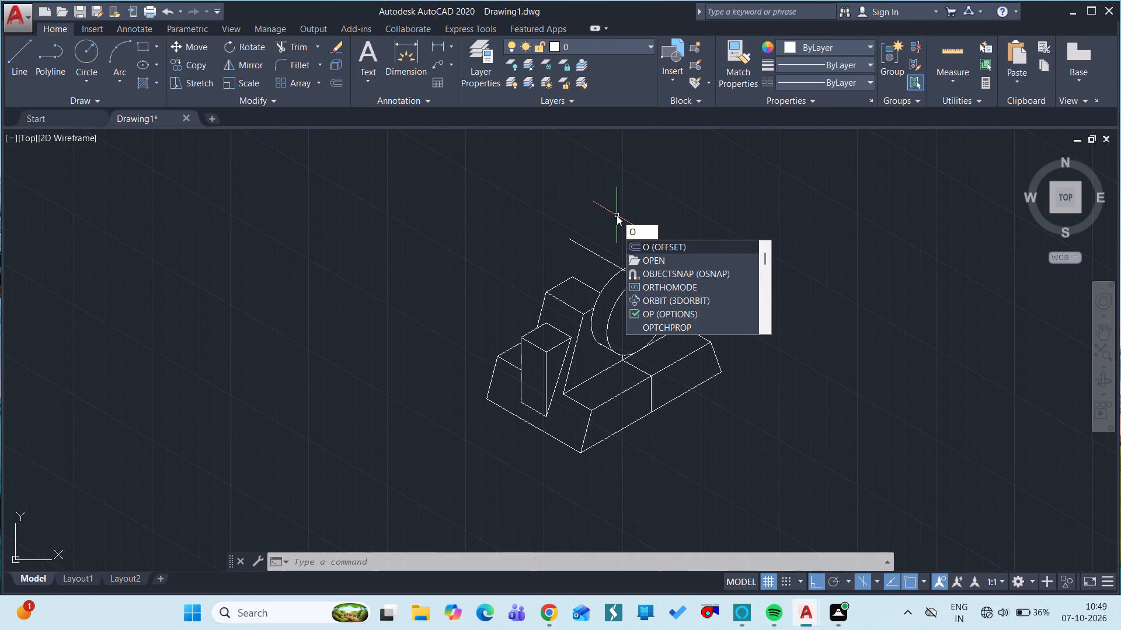
key(space)
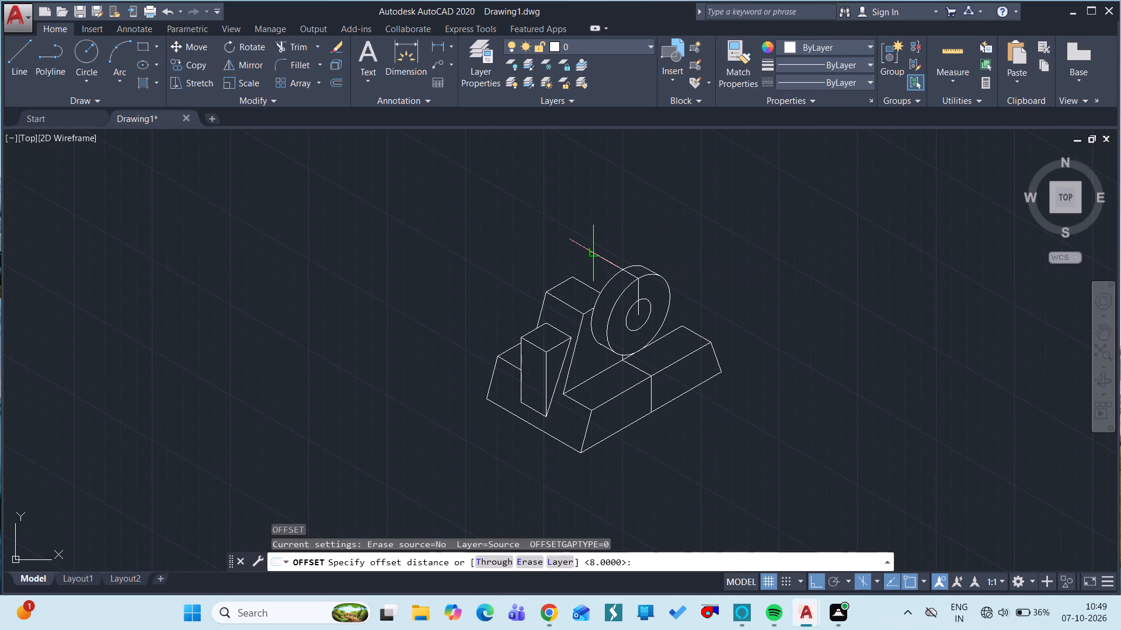
text(5)
key(space)
click(596, 254)
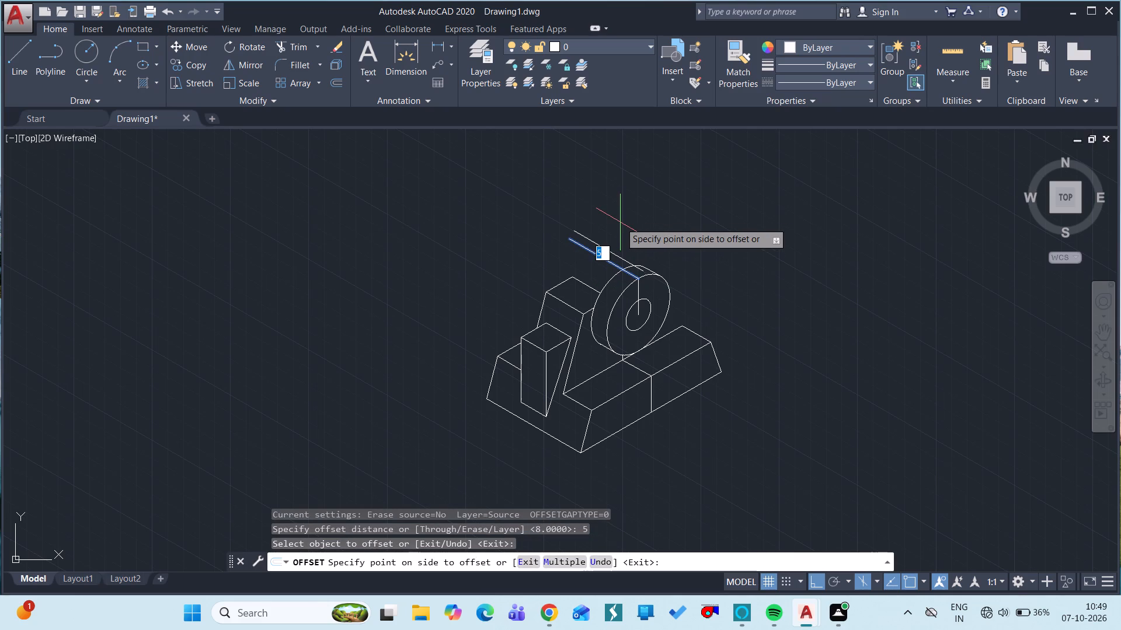
drag(620, 222, 589, 247)
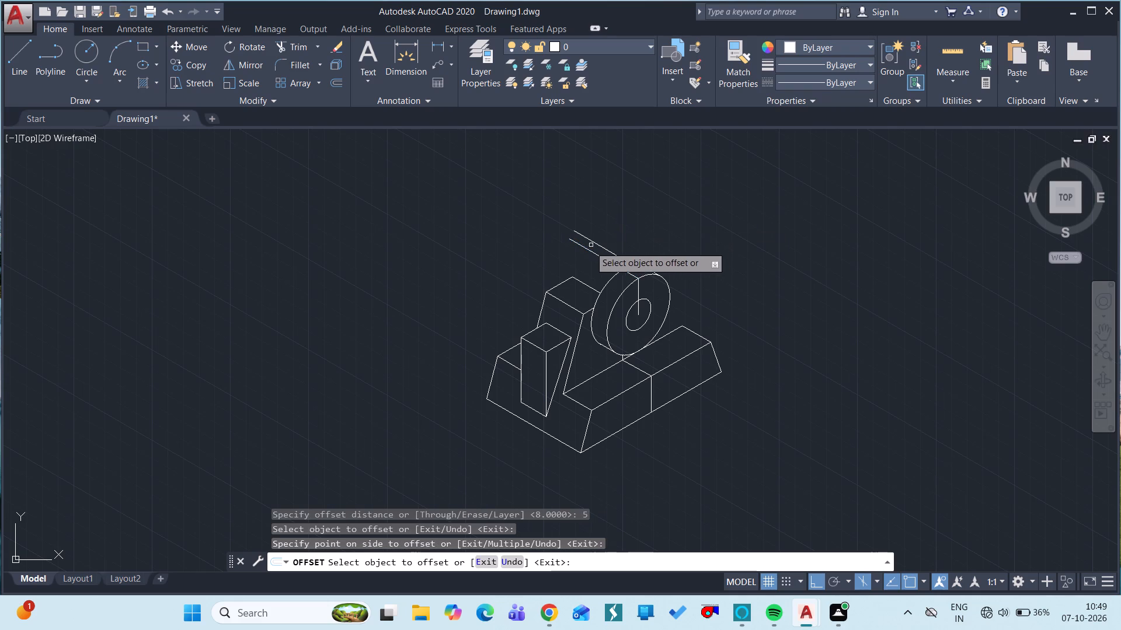
drag(589, 247, 586, 250)
click(586, 250)
click(576, 260)
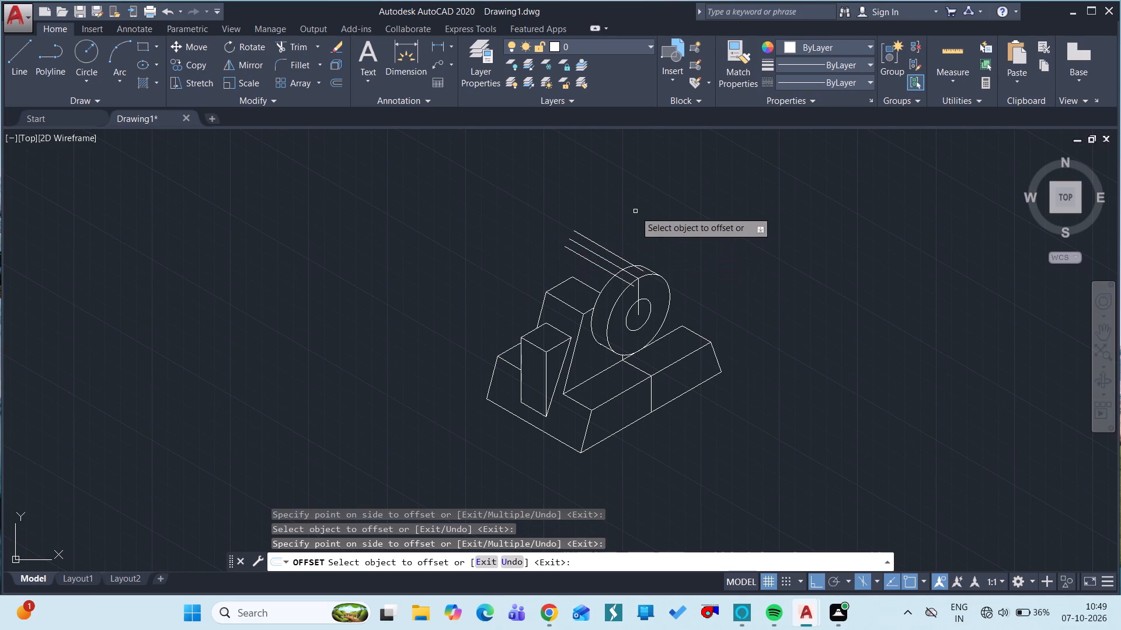
key(Escape)
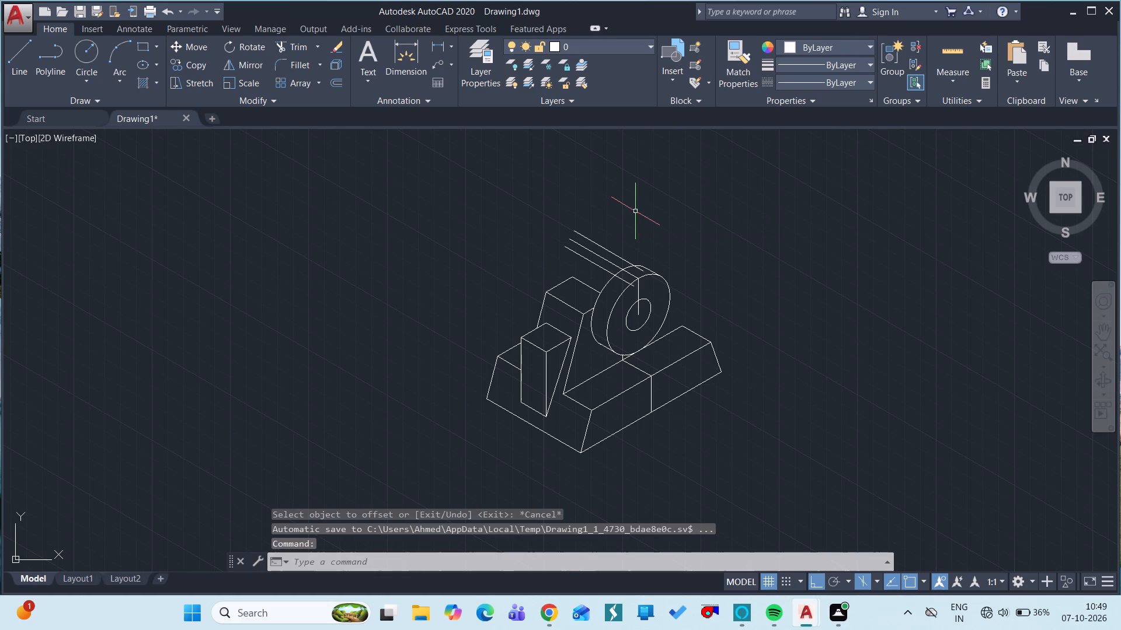
Trim the three parallel 150° lines where they cross the boss rim, between its rear and front outer circles.
text(TR)
key(space)
key(space)
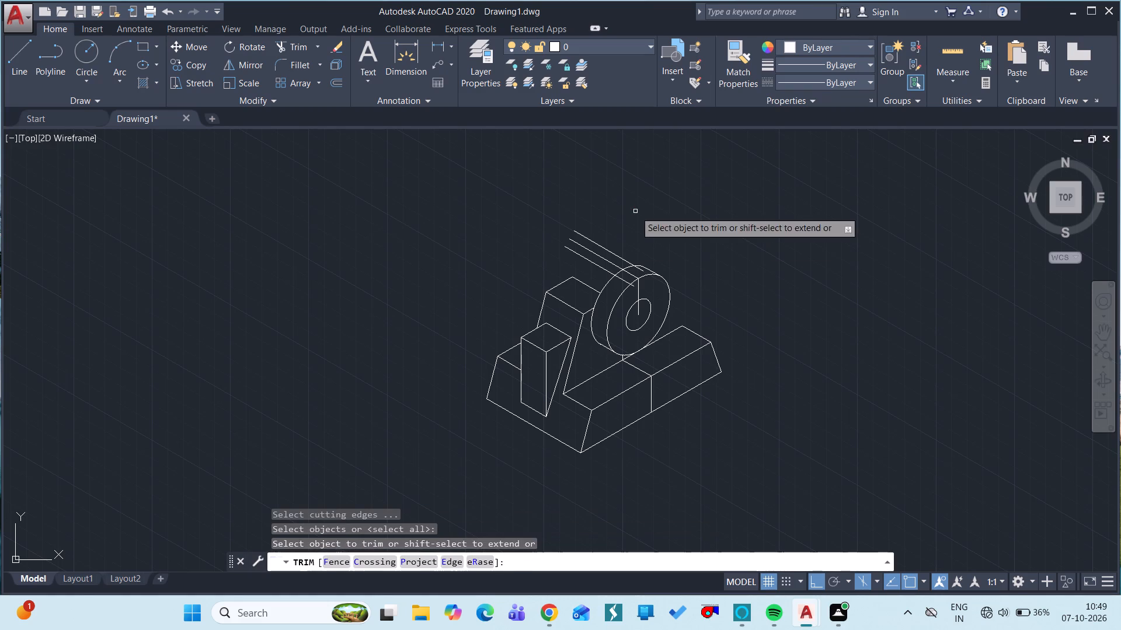
ctrl+scroll(622, 281, up, 2)
drag(624, 276, 627, 272)
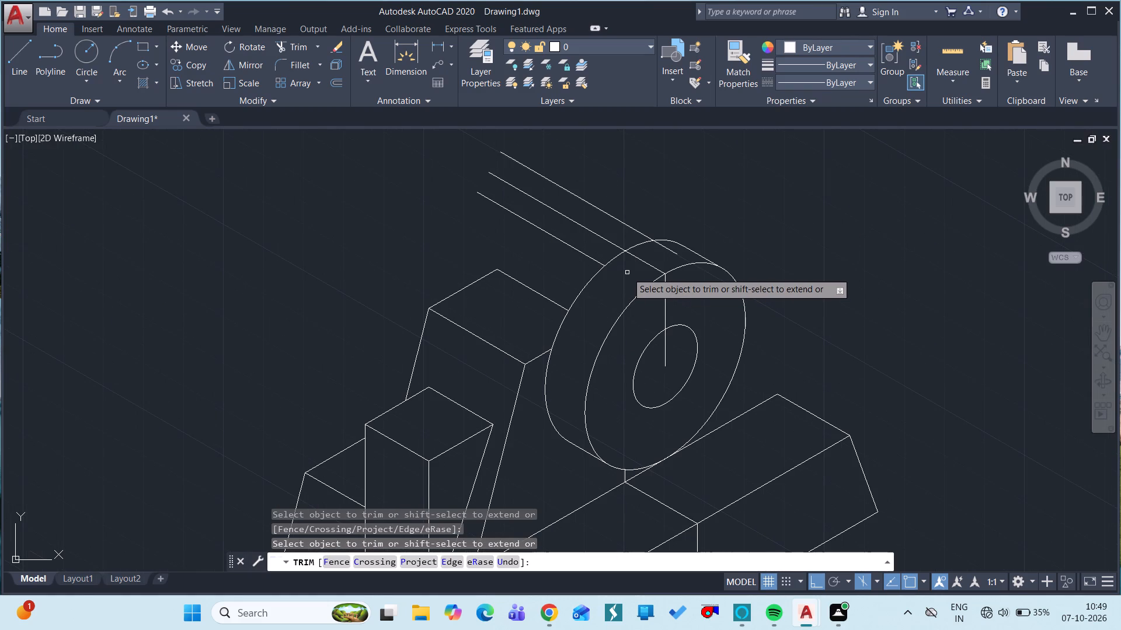
drag(627, 272, 645, 261)
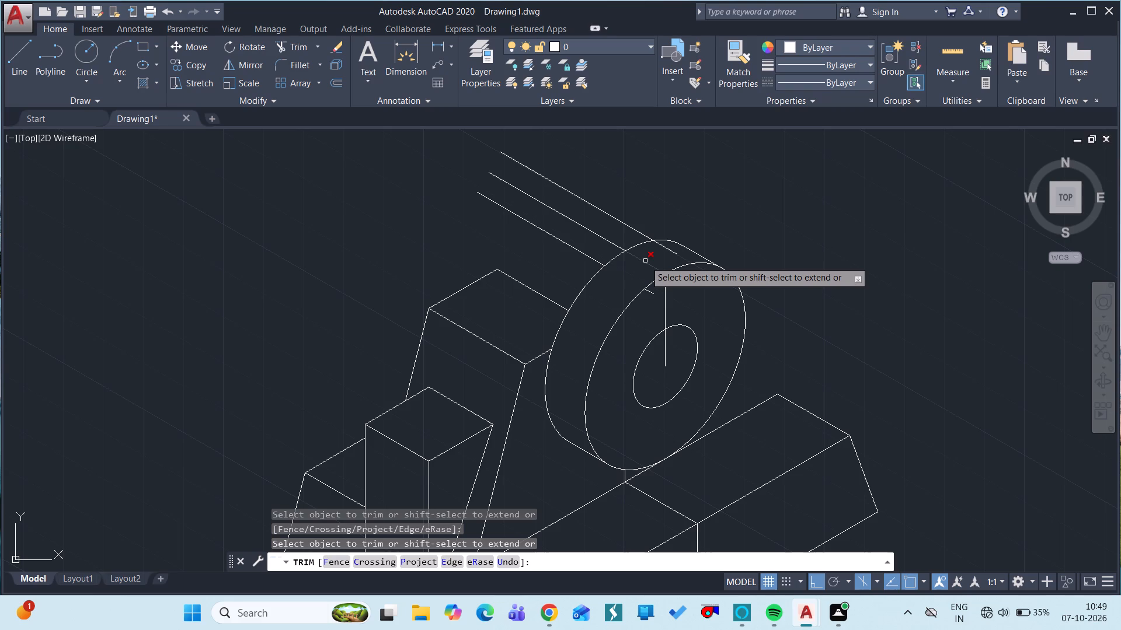
drag(645, 261, 663, 257)
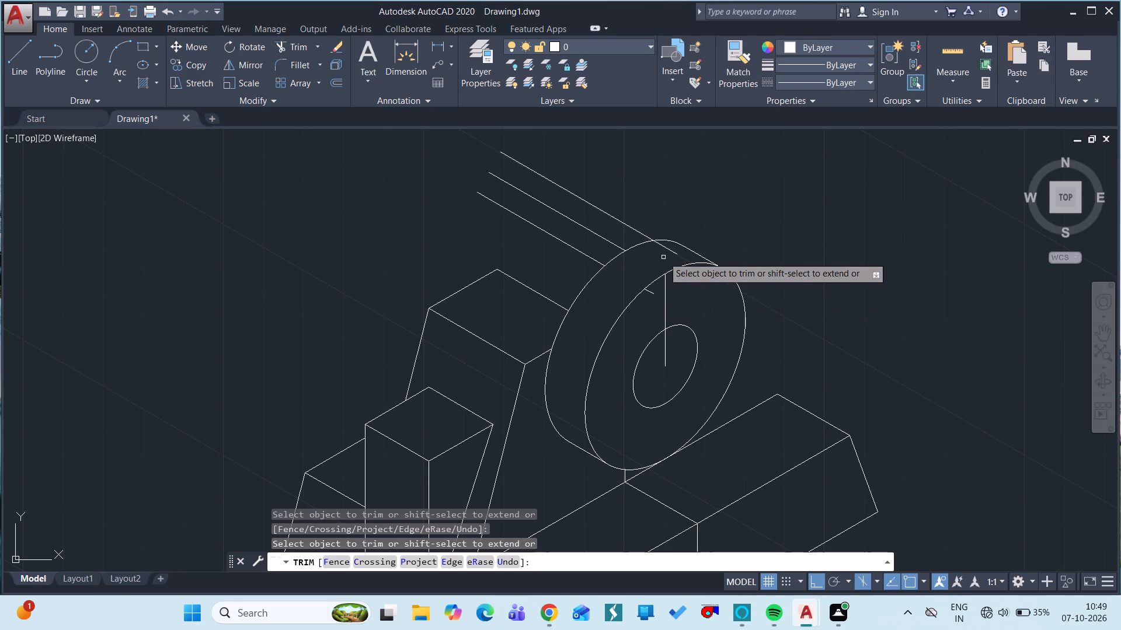
drag(663, 257, 669, 251)
click(669, 251)
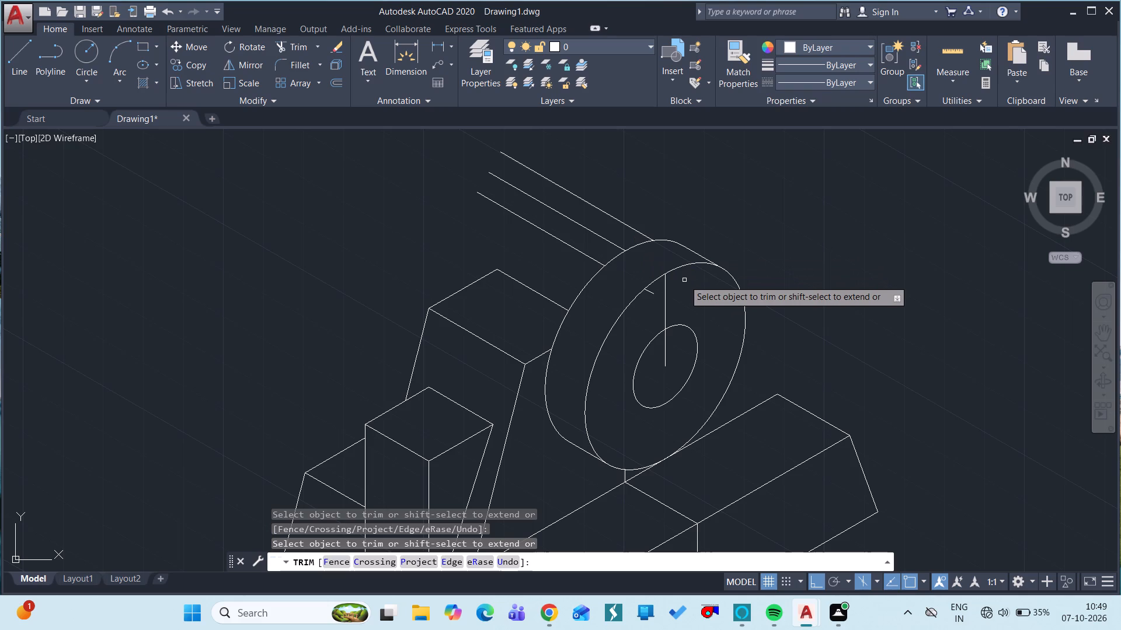
key(Escape)
text(EL)
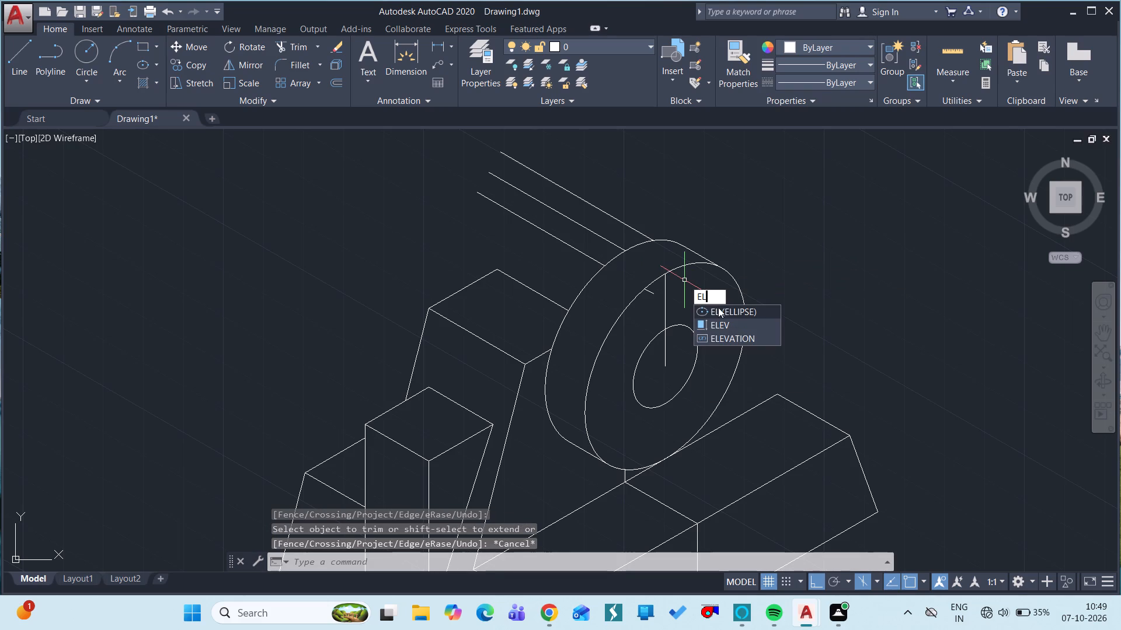
key(Escape)
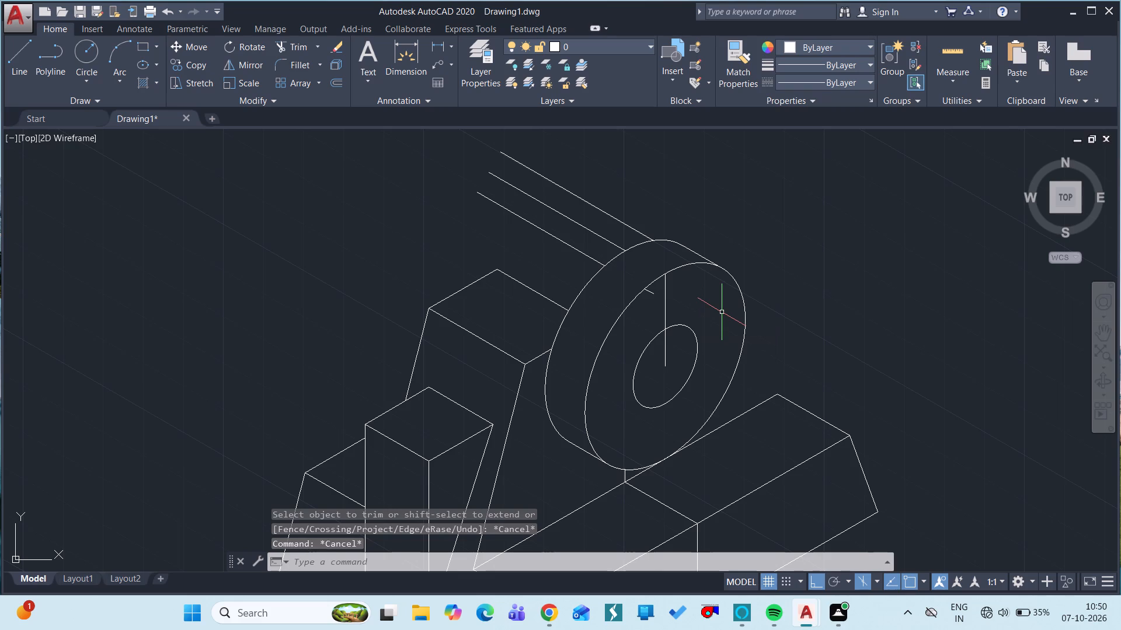
Copy the boss's front outer isocircle 44 units along the 150° axis, using its centre as base point.
key(c)
key(o)
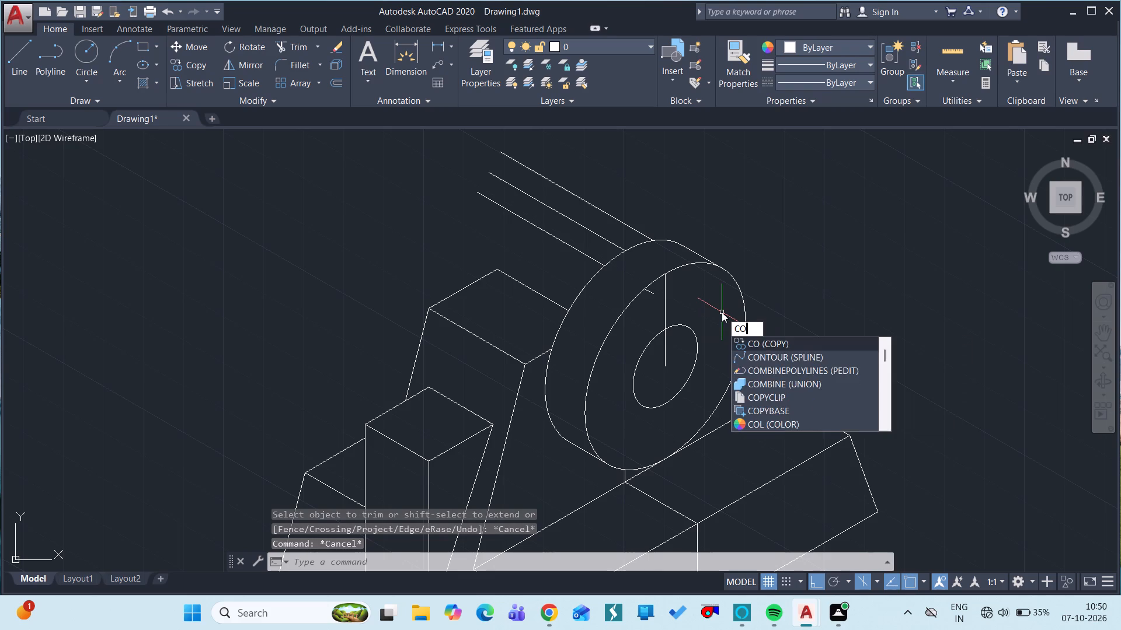
key(space)
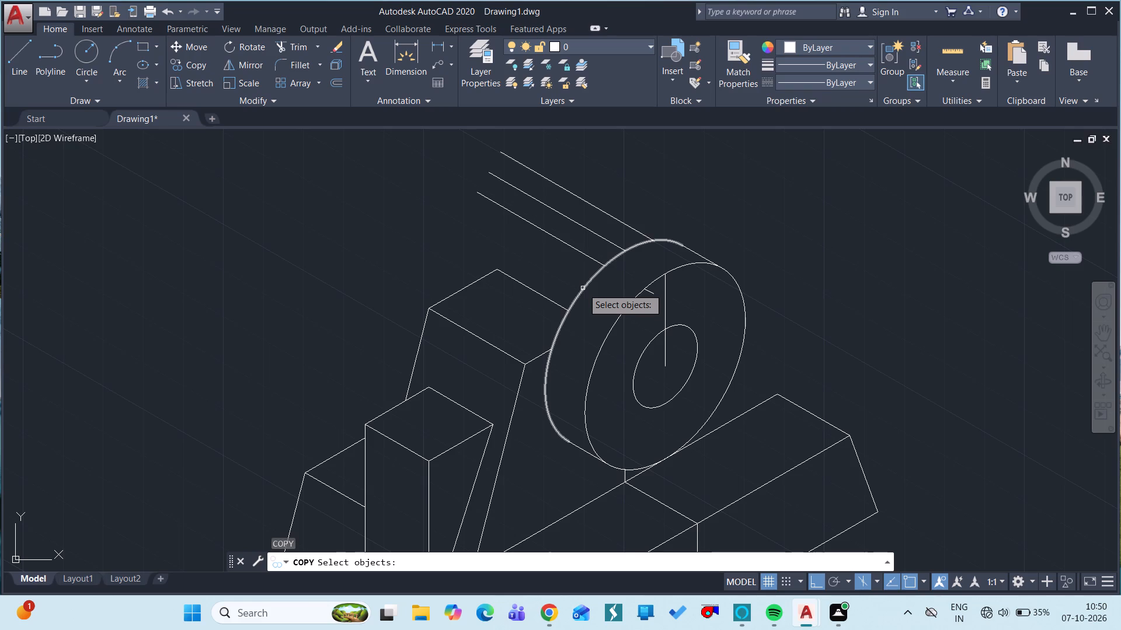
click(621, 315)
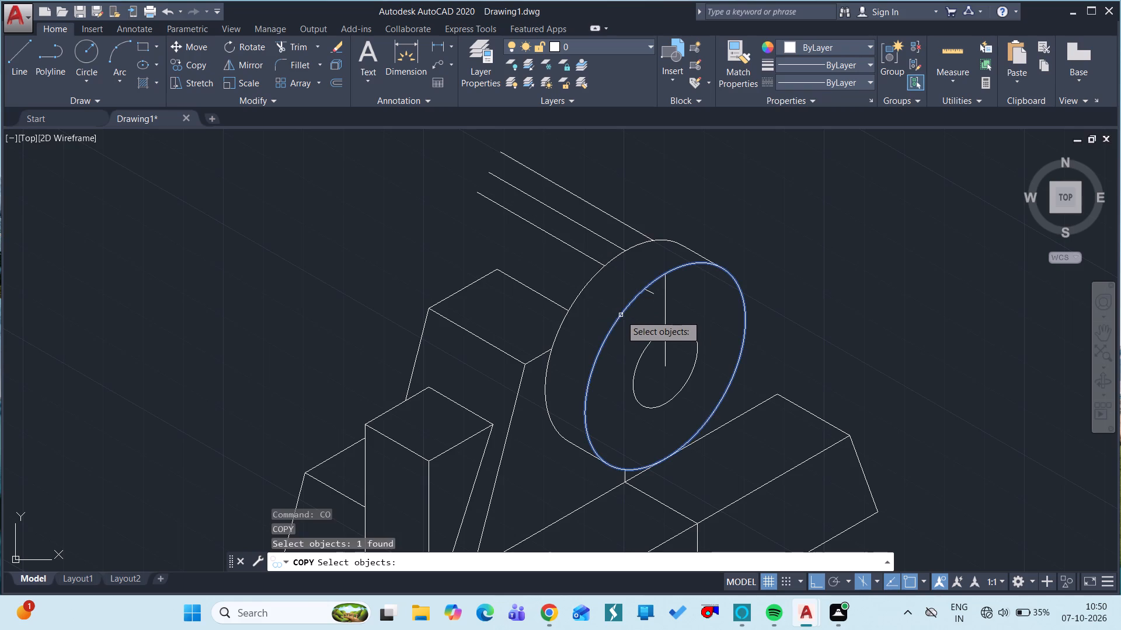
key(space)
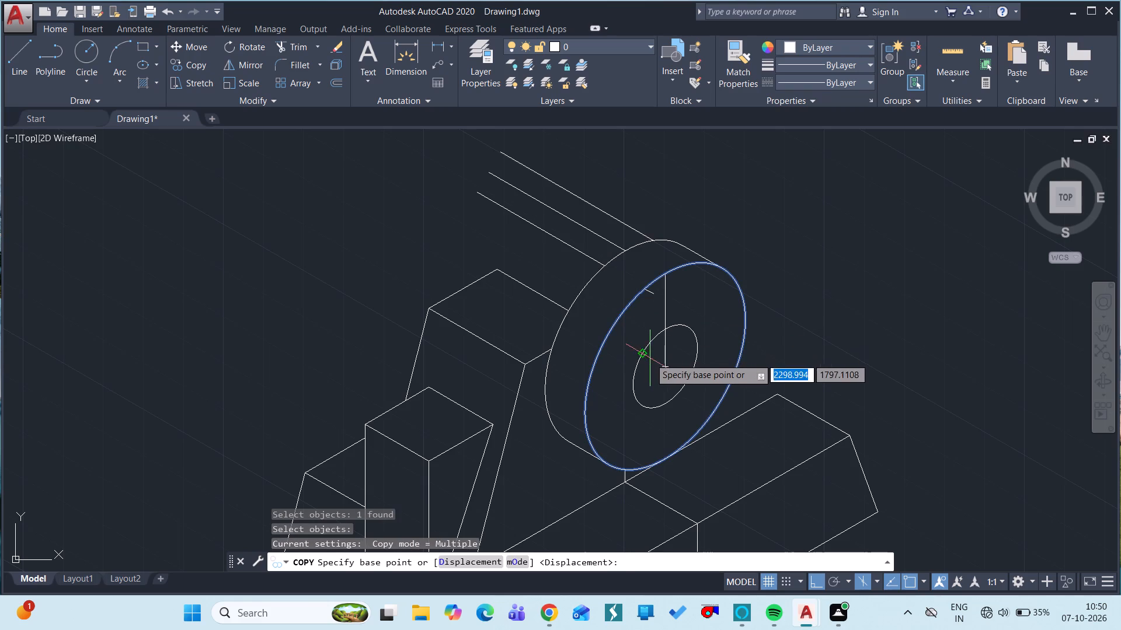
drag(664, 367, 570, 312)
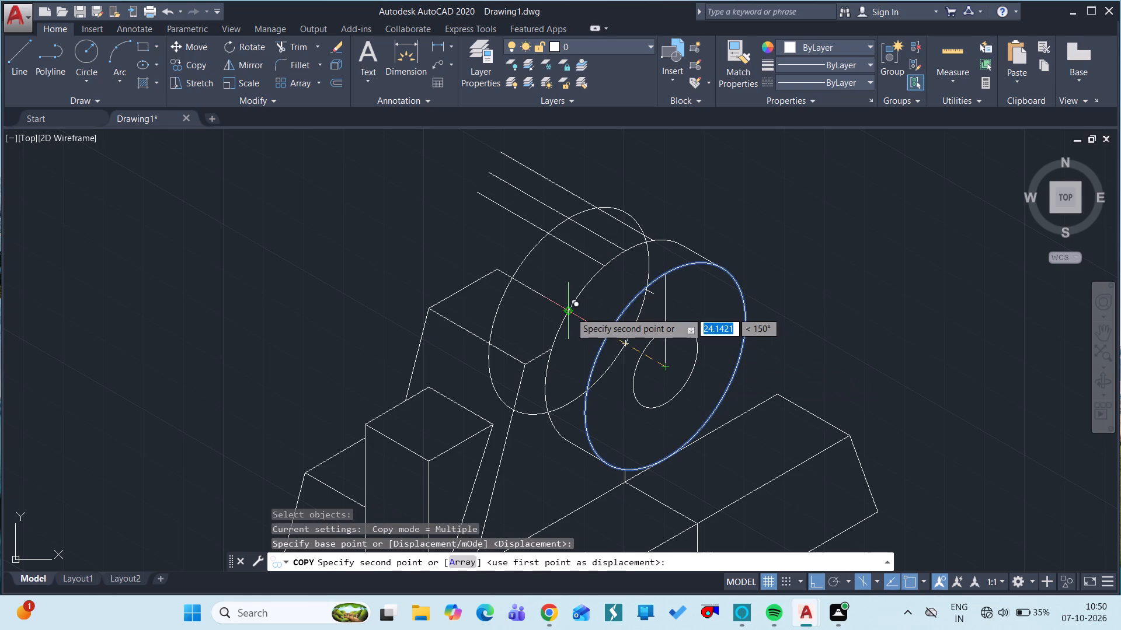
text(44)
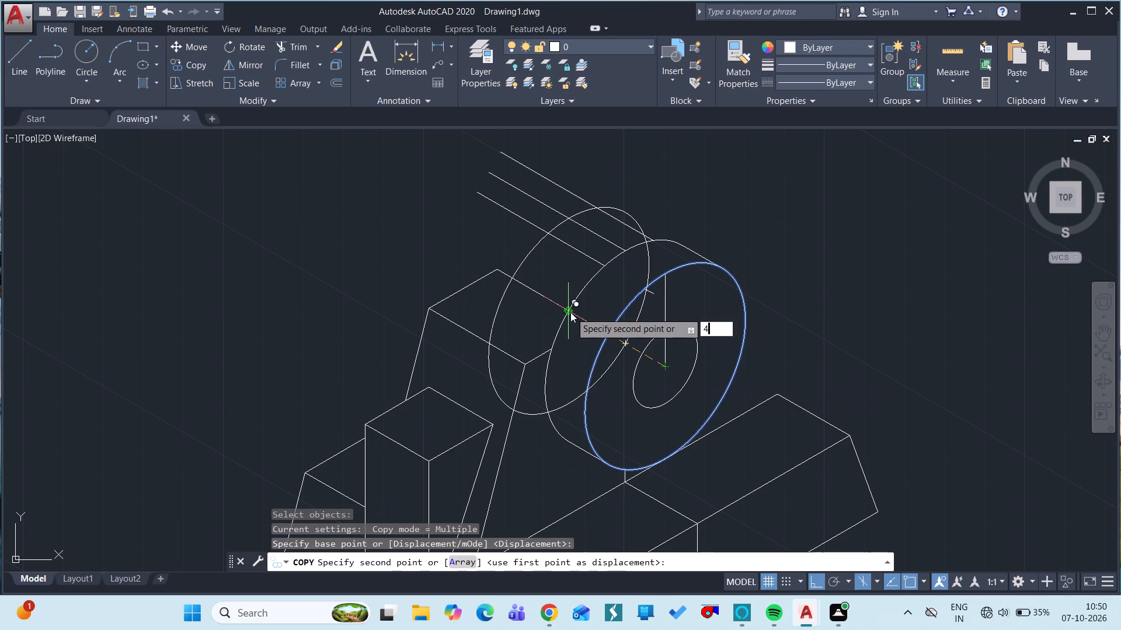
key(space)
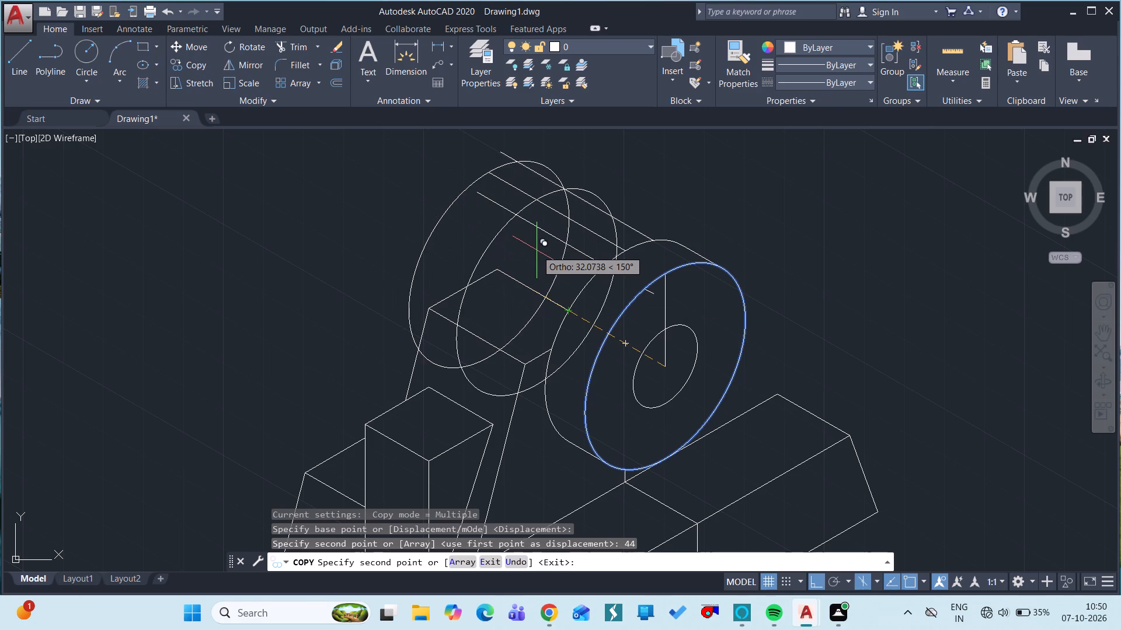
key(Escape)
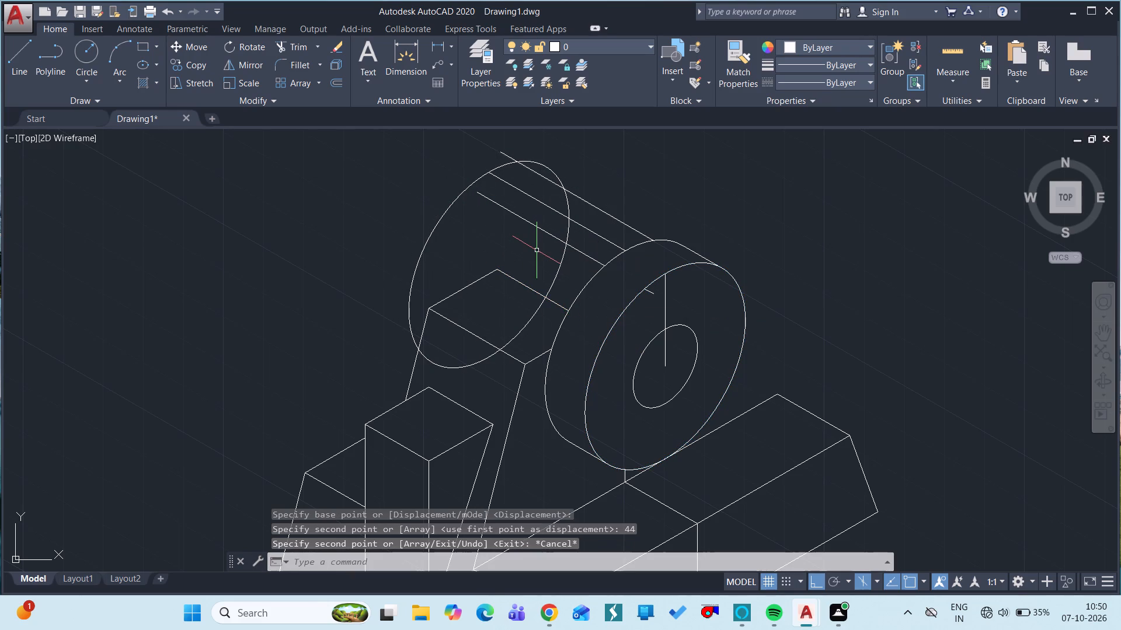
Copy the boss's rear isocircle 10 units along the 330° axis toward the front, using its centre as base point.
text(CO)
key(space)
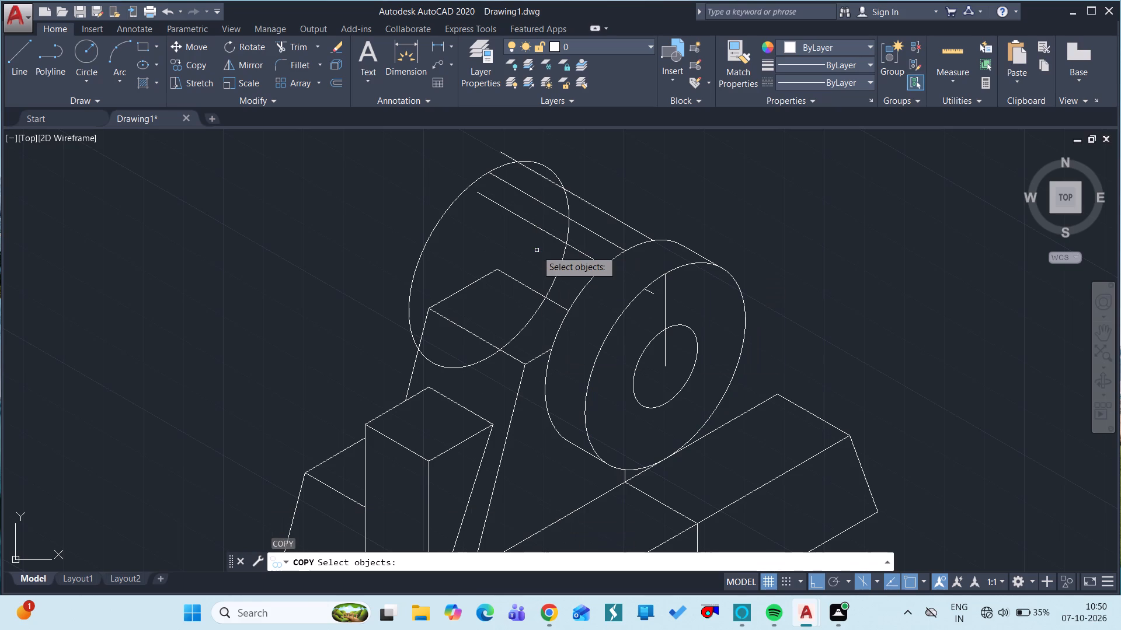
click(454, 199)
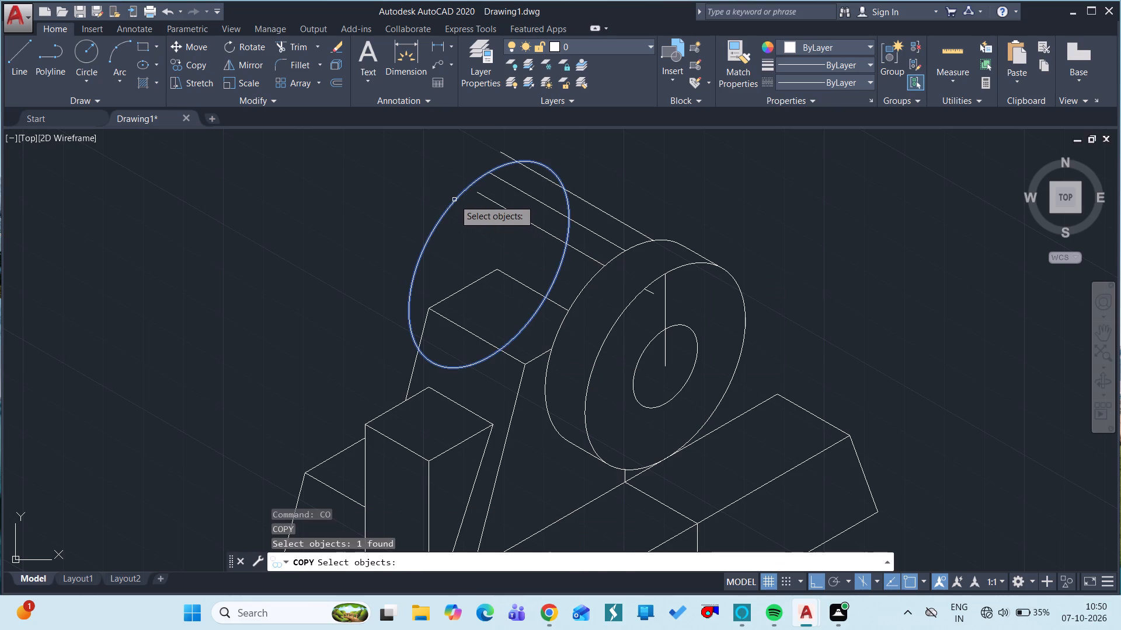
key(space)
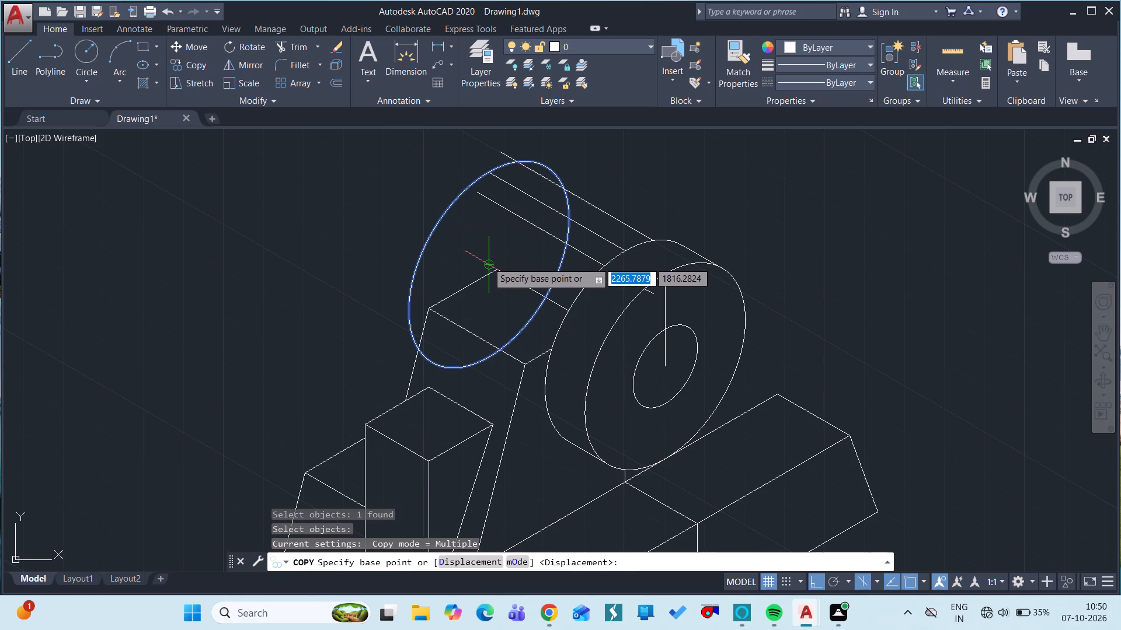
click(488, 262)
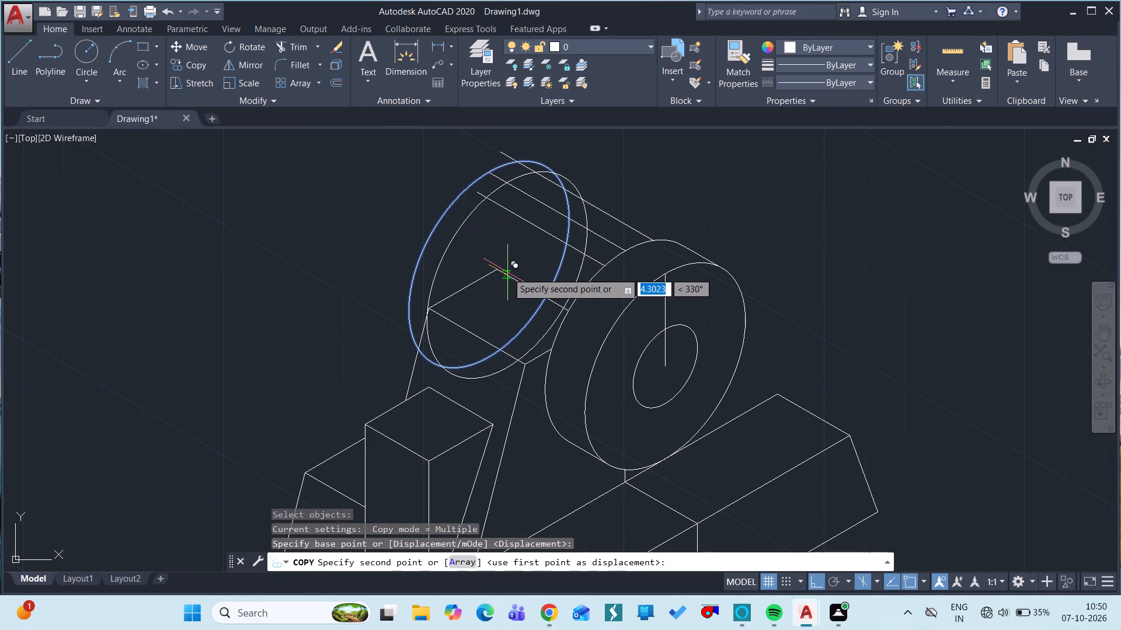
text(10)
key(space)
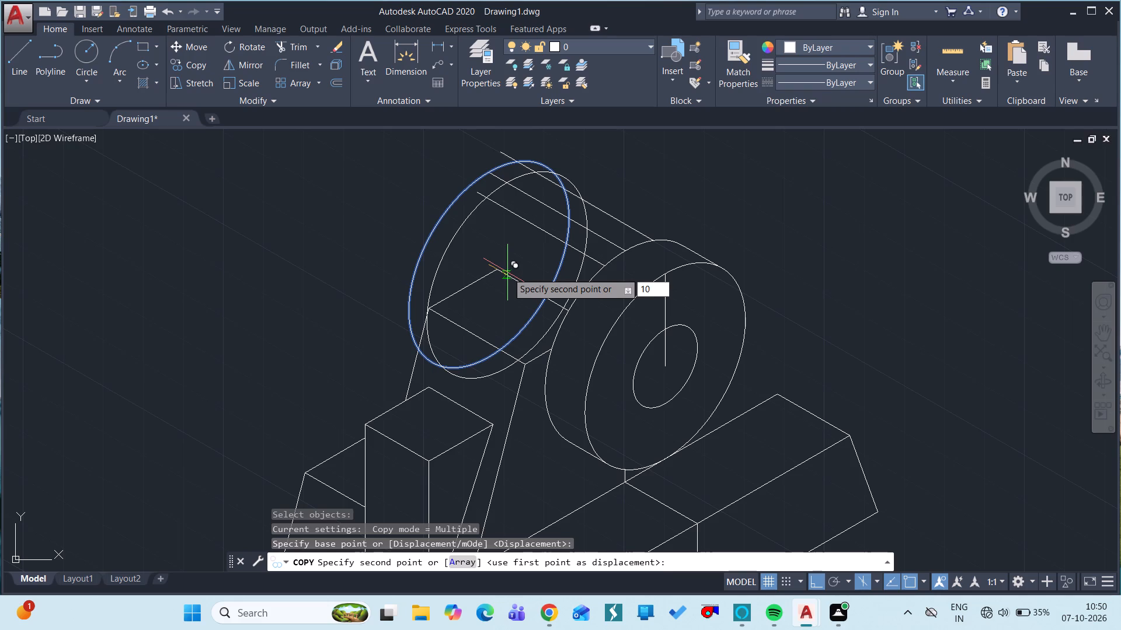
key(Escape)
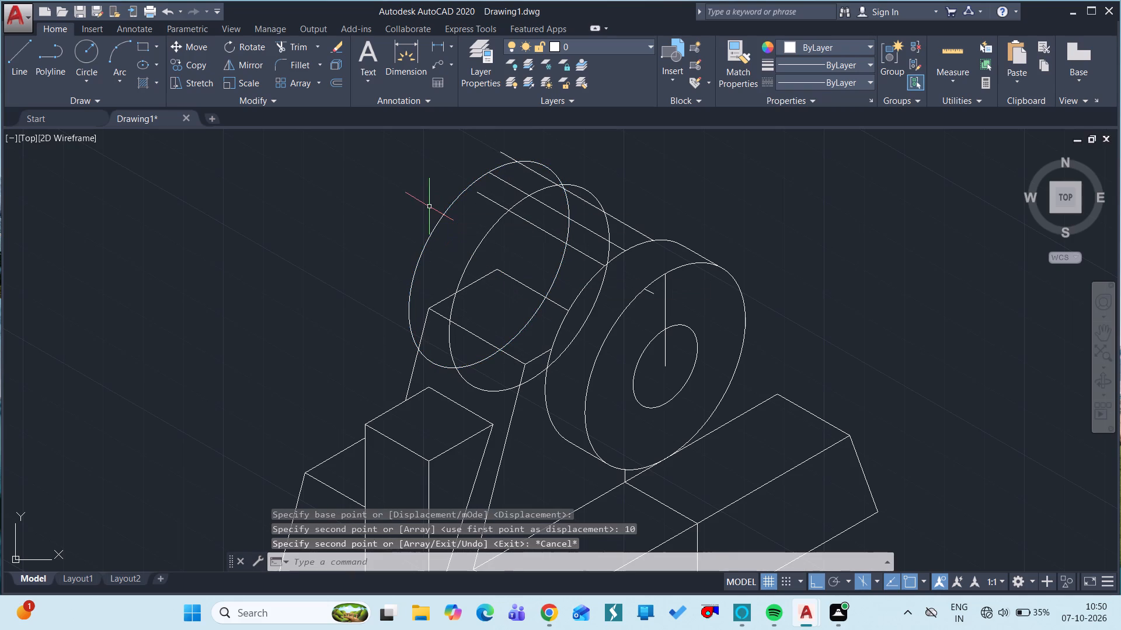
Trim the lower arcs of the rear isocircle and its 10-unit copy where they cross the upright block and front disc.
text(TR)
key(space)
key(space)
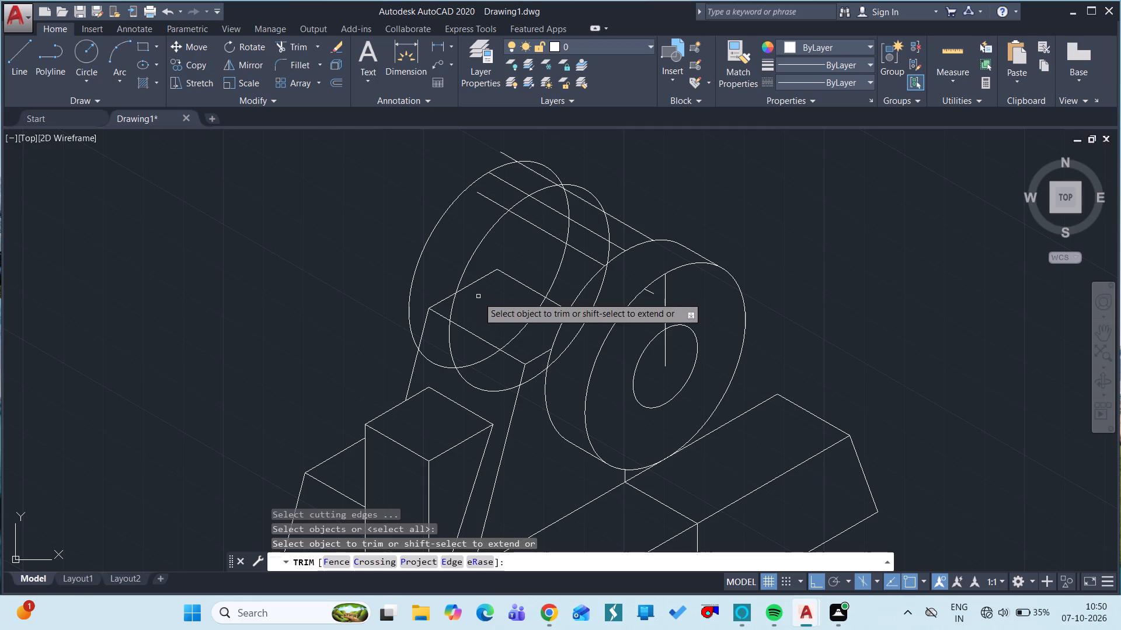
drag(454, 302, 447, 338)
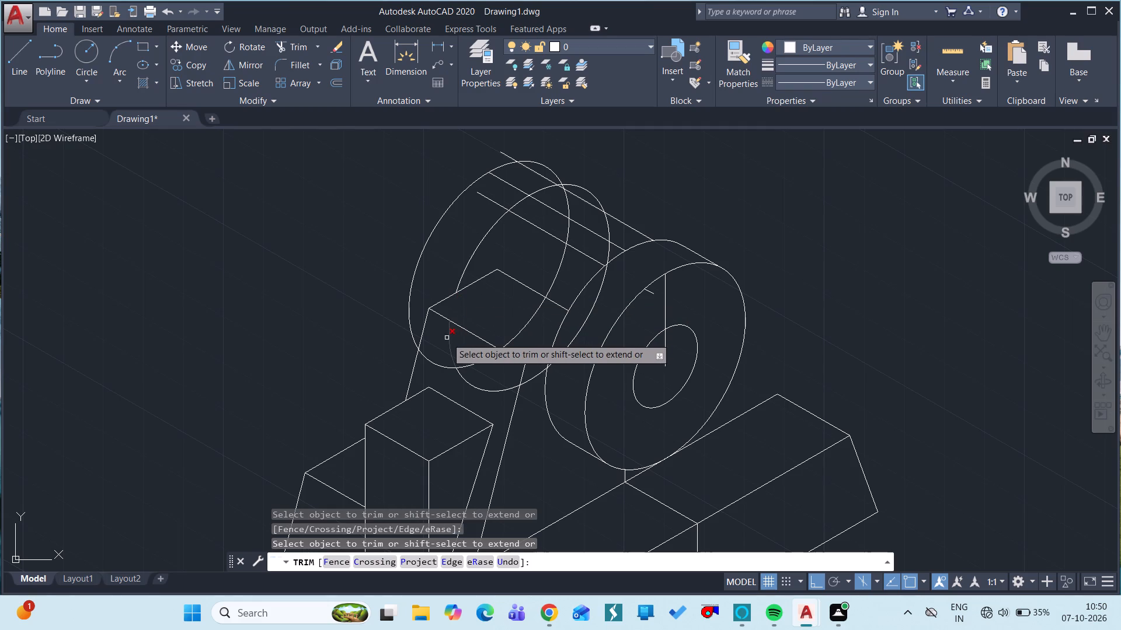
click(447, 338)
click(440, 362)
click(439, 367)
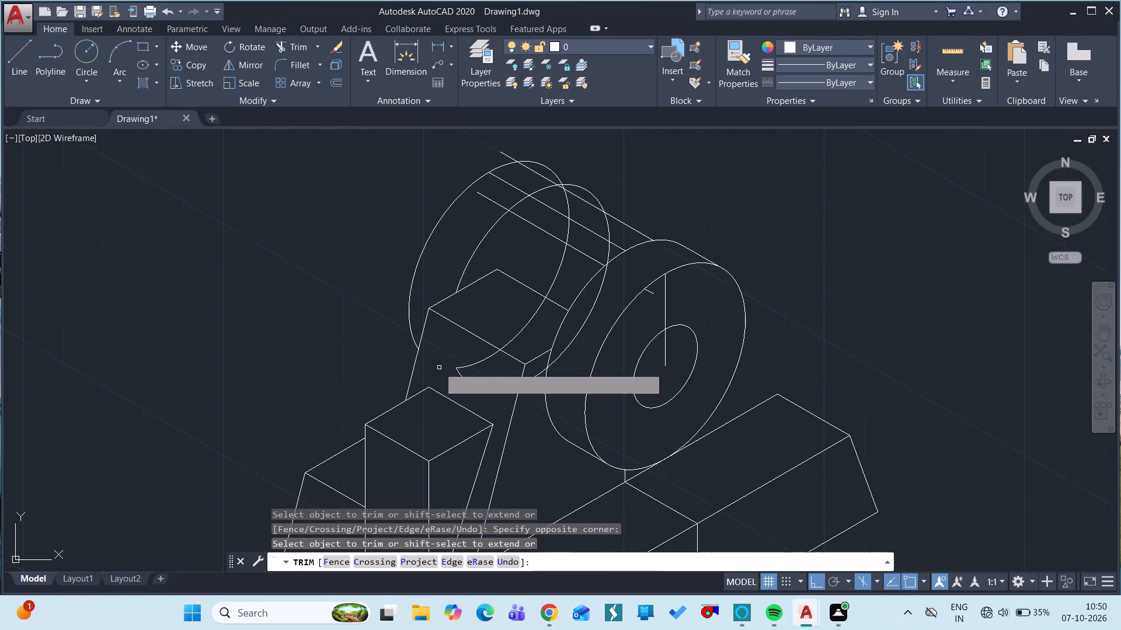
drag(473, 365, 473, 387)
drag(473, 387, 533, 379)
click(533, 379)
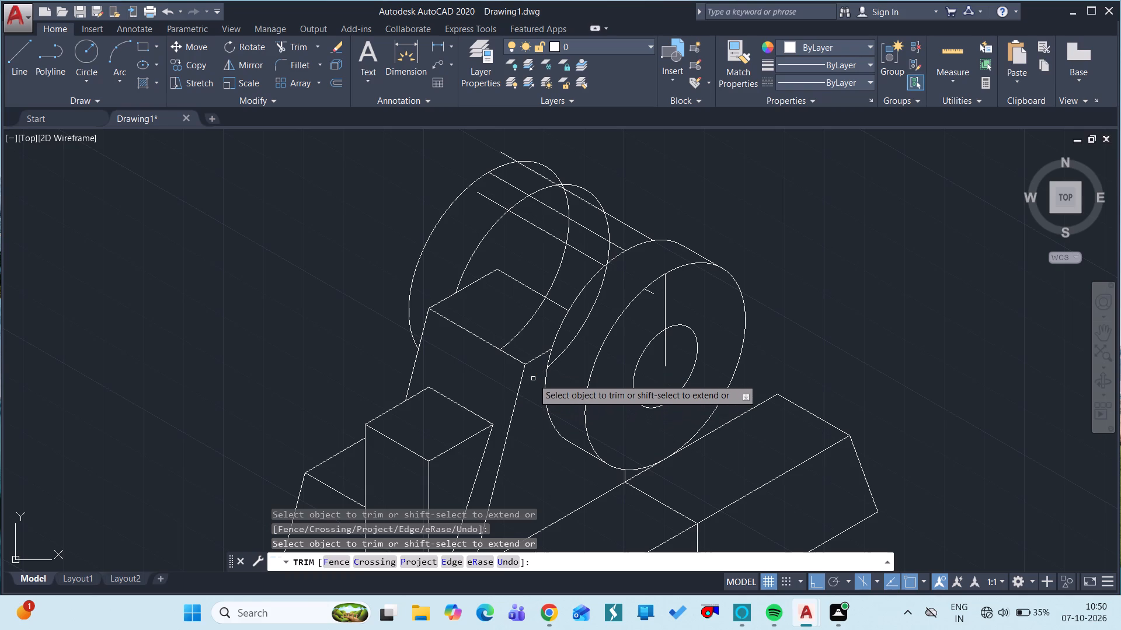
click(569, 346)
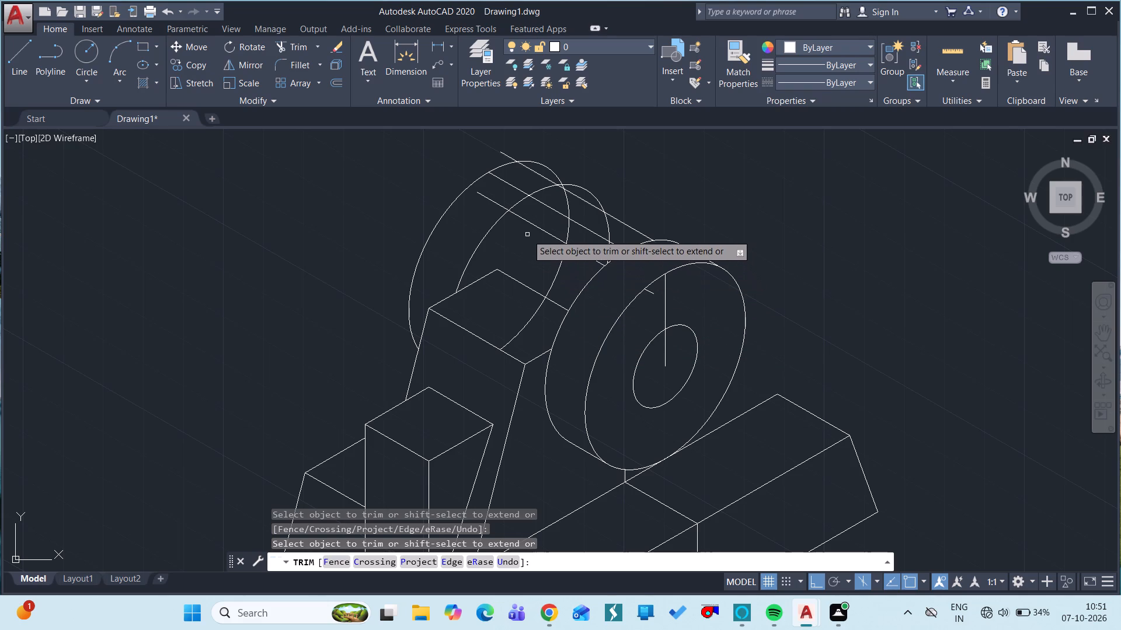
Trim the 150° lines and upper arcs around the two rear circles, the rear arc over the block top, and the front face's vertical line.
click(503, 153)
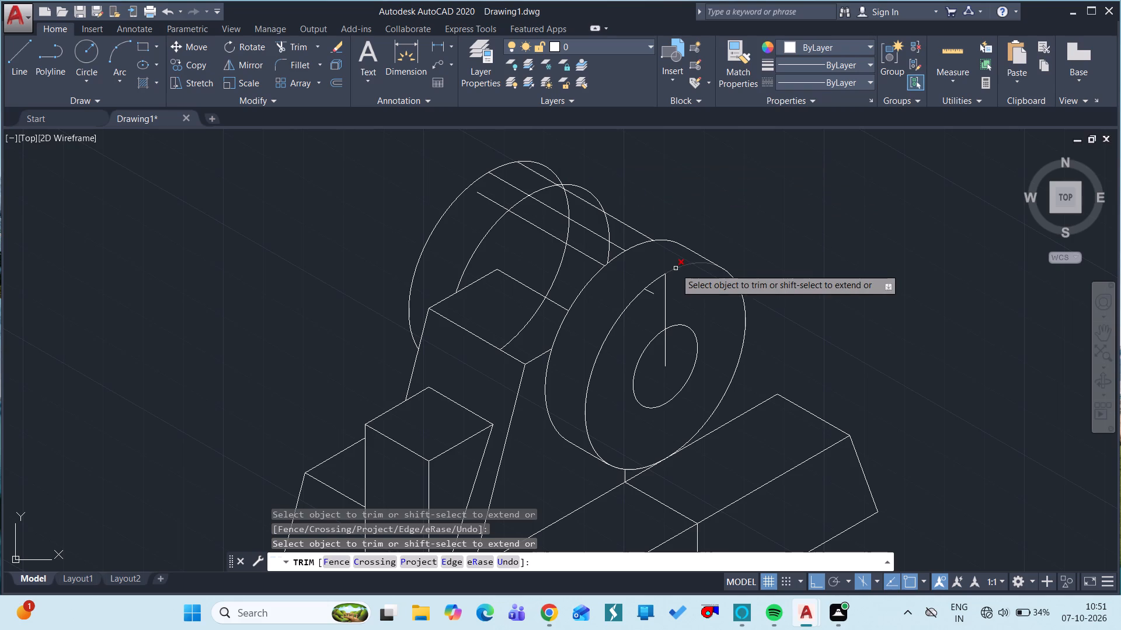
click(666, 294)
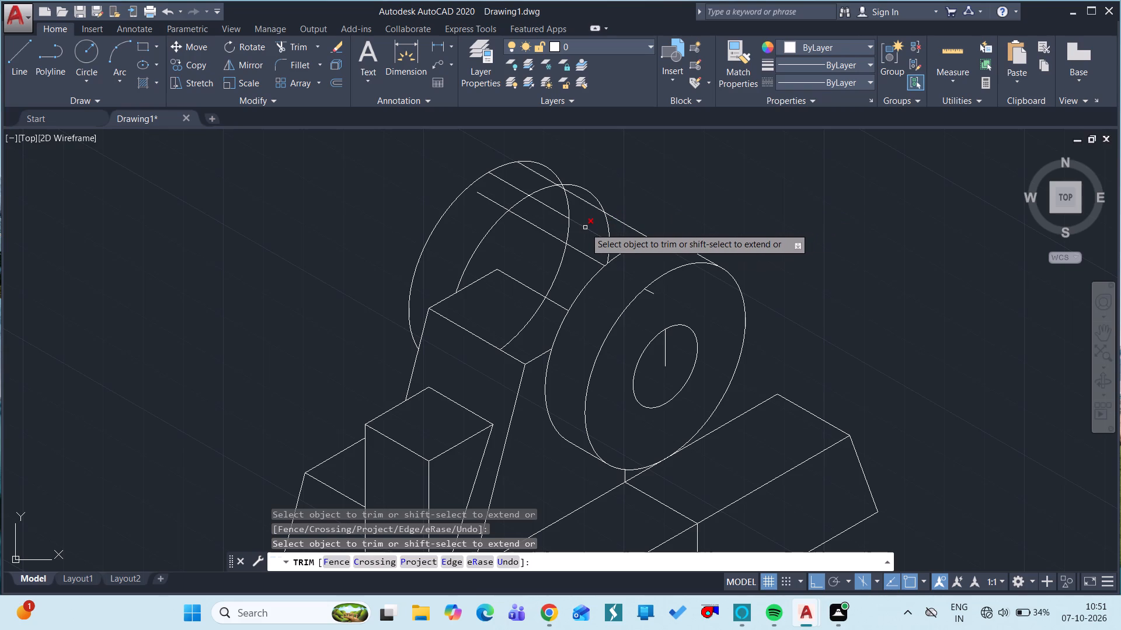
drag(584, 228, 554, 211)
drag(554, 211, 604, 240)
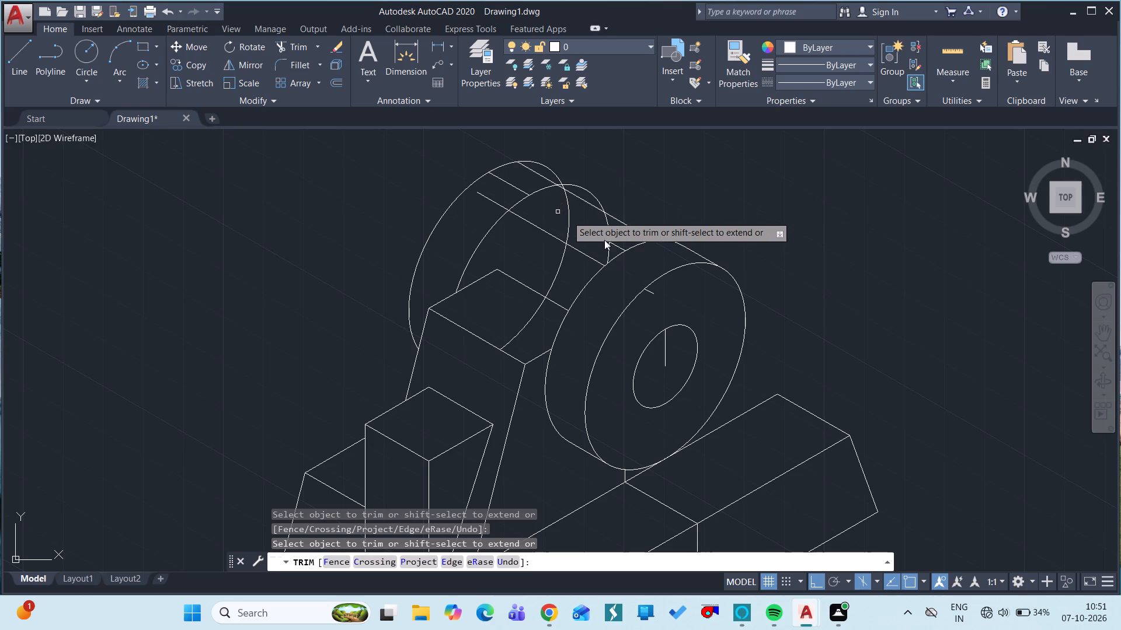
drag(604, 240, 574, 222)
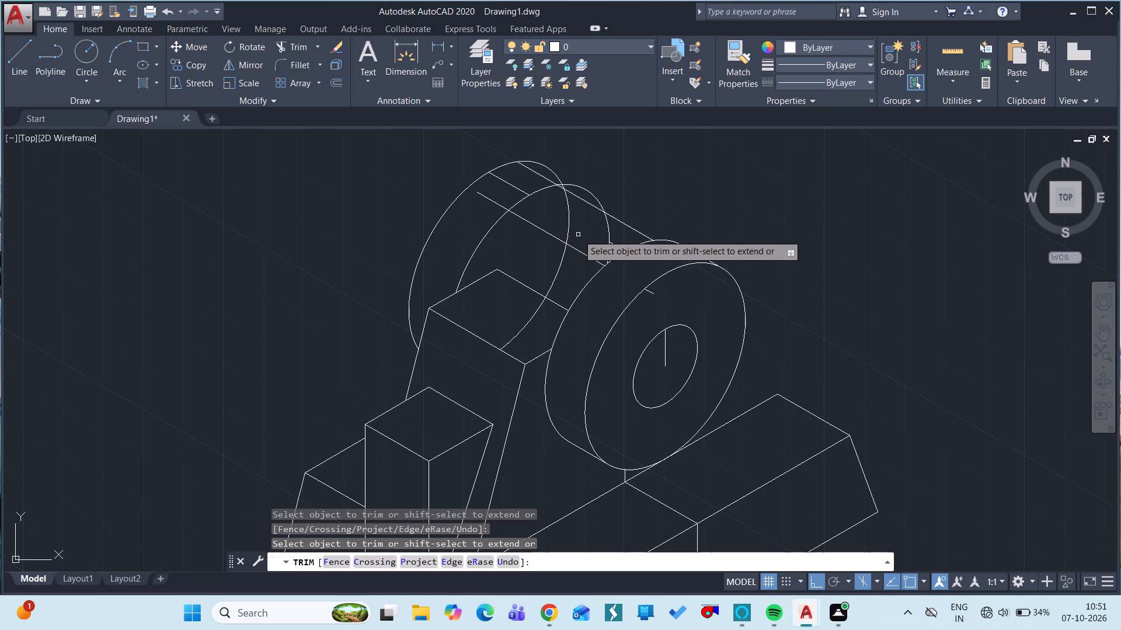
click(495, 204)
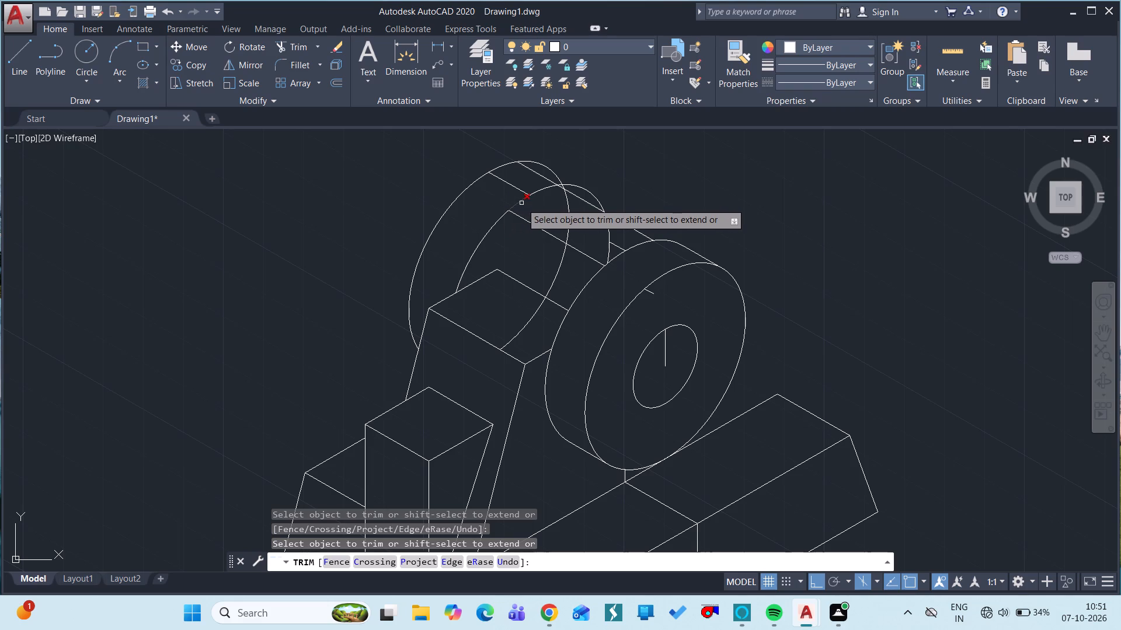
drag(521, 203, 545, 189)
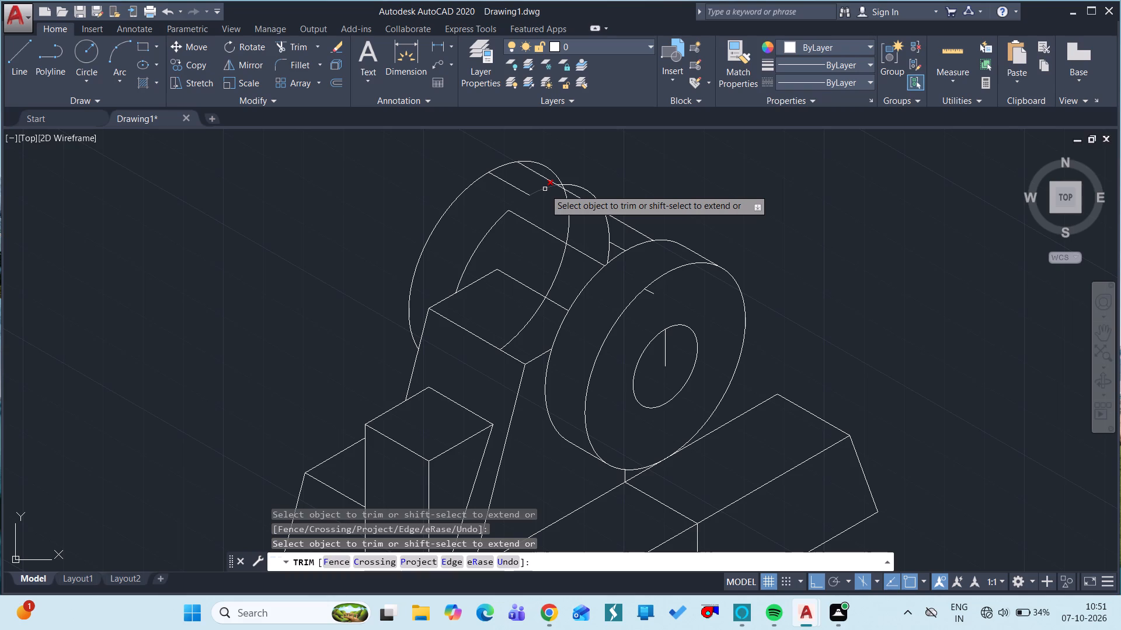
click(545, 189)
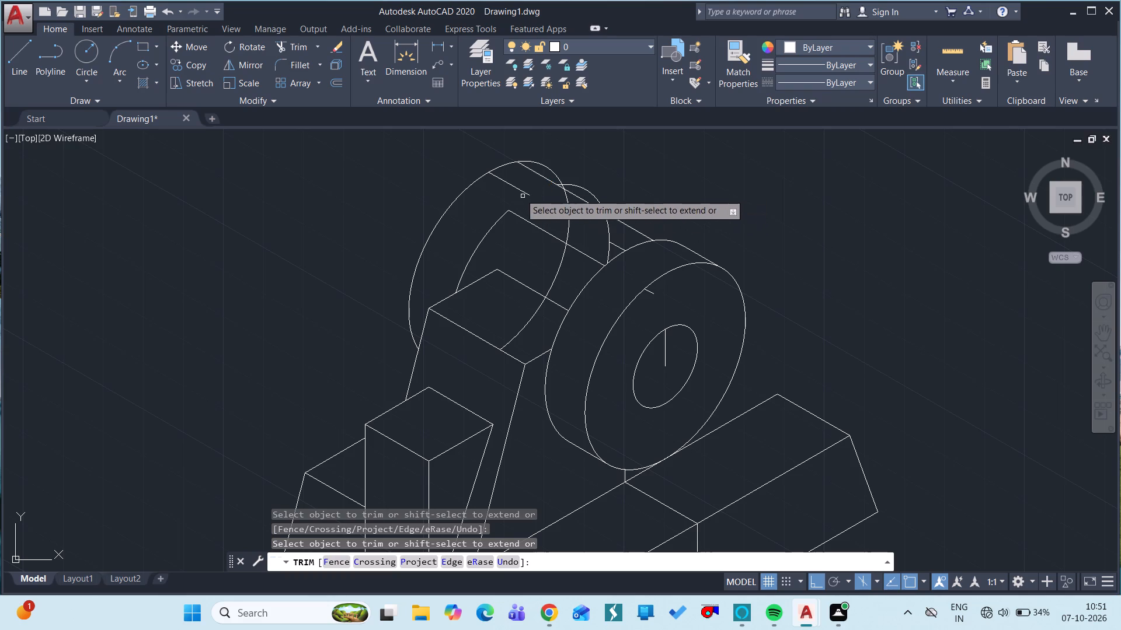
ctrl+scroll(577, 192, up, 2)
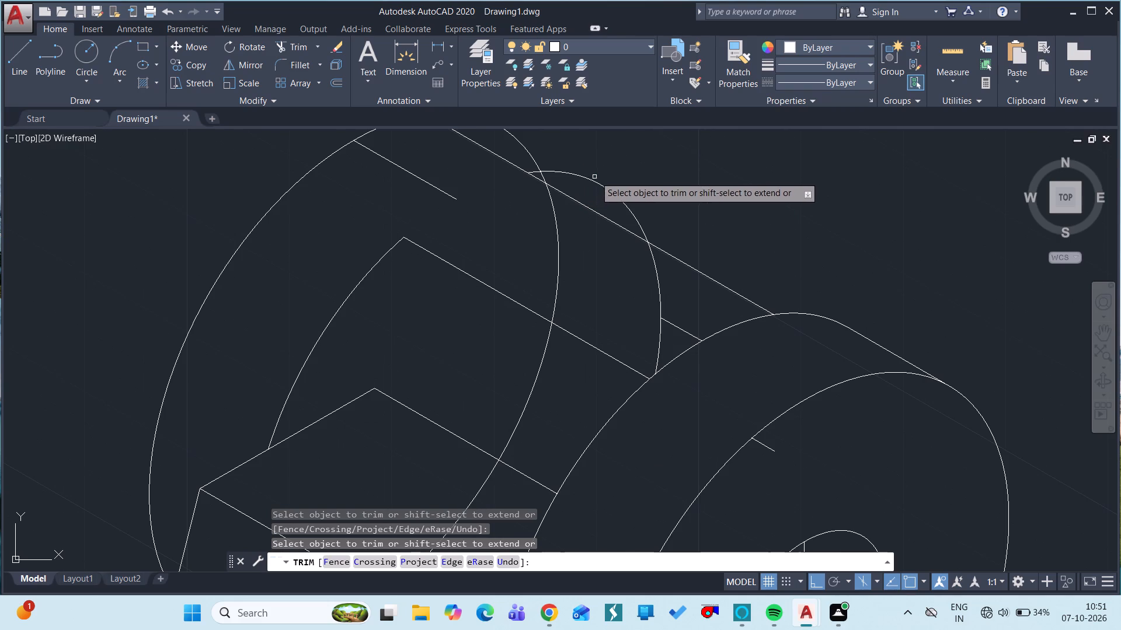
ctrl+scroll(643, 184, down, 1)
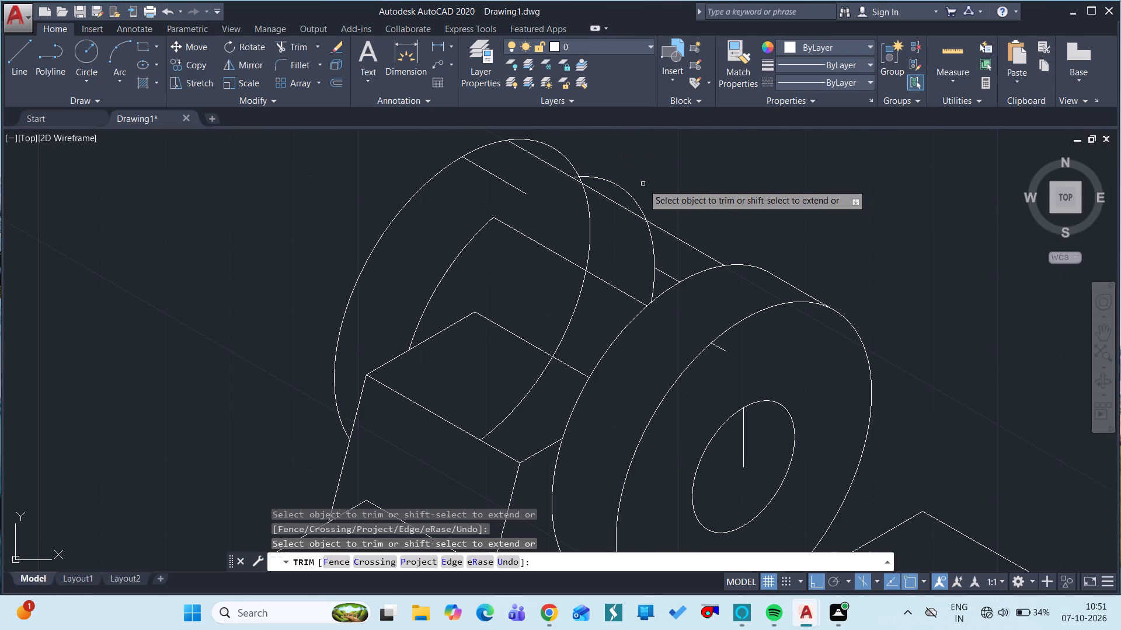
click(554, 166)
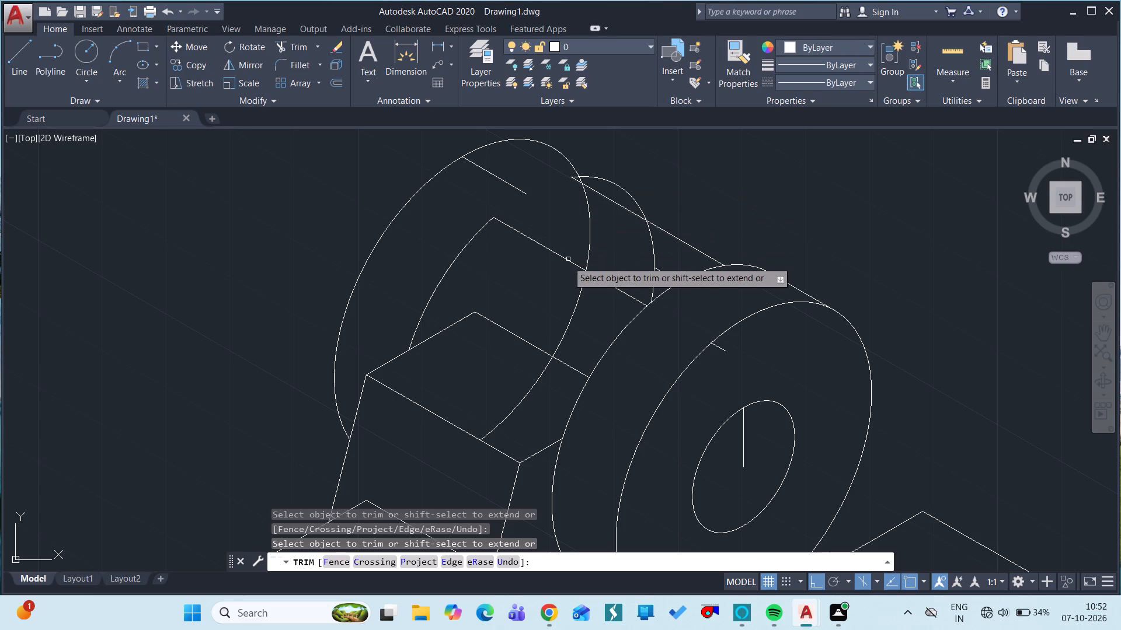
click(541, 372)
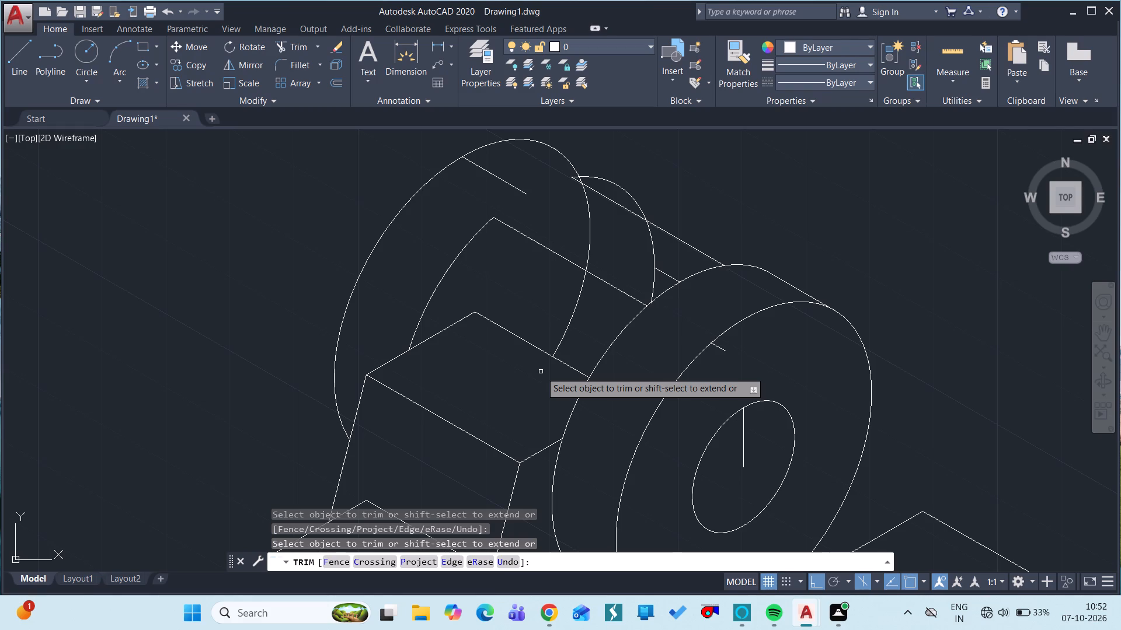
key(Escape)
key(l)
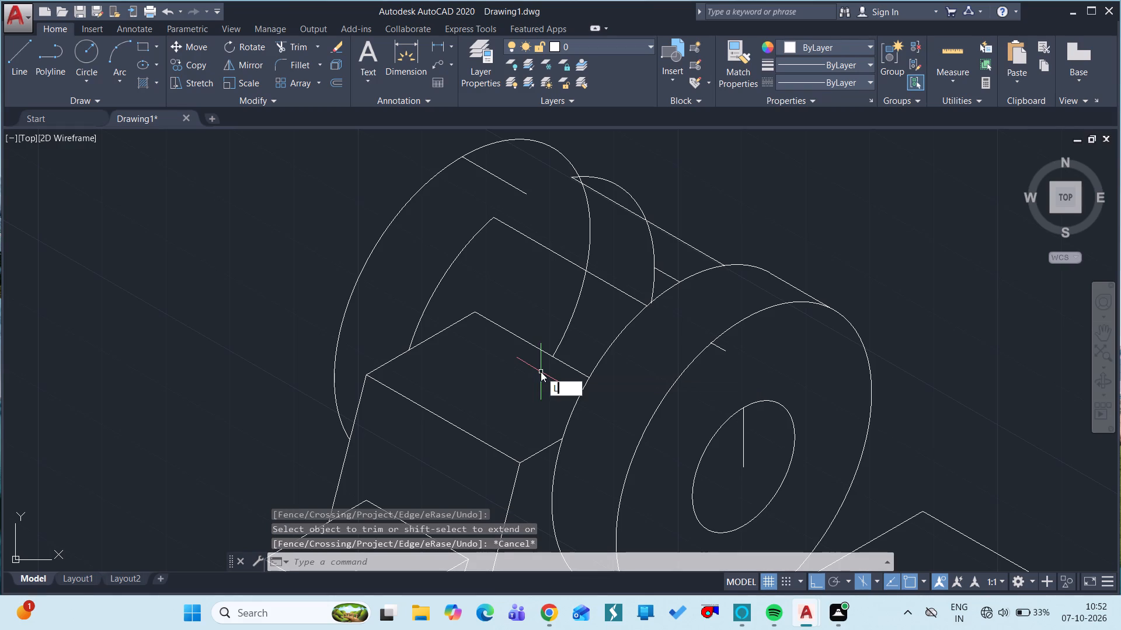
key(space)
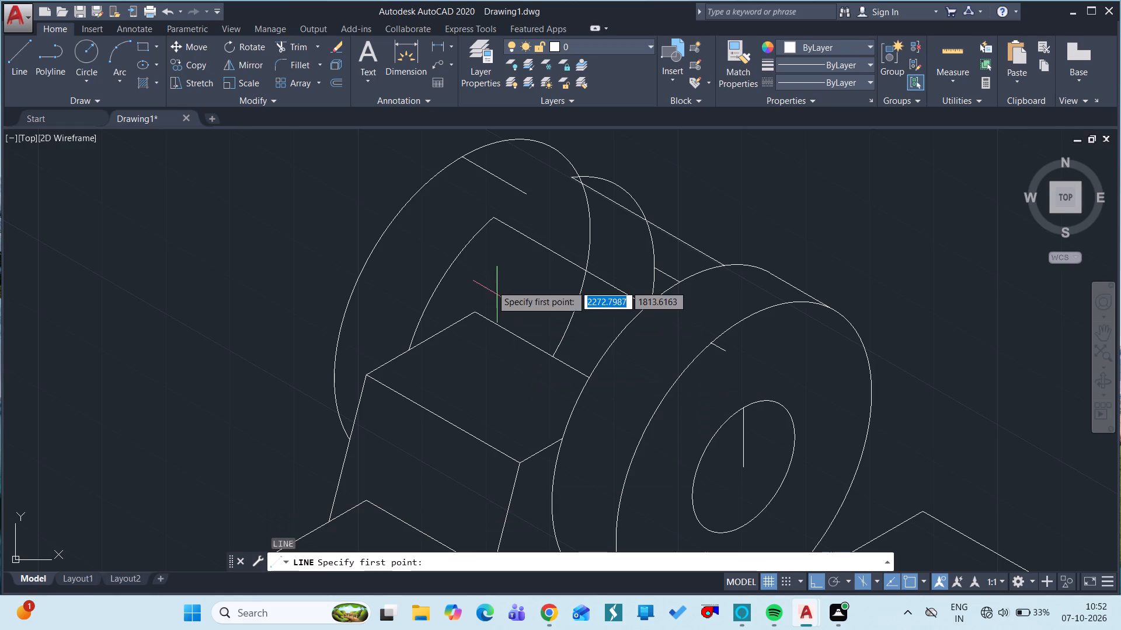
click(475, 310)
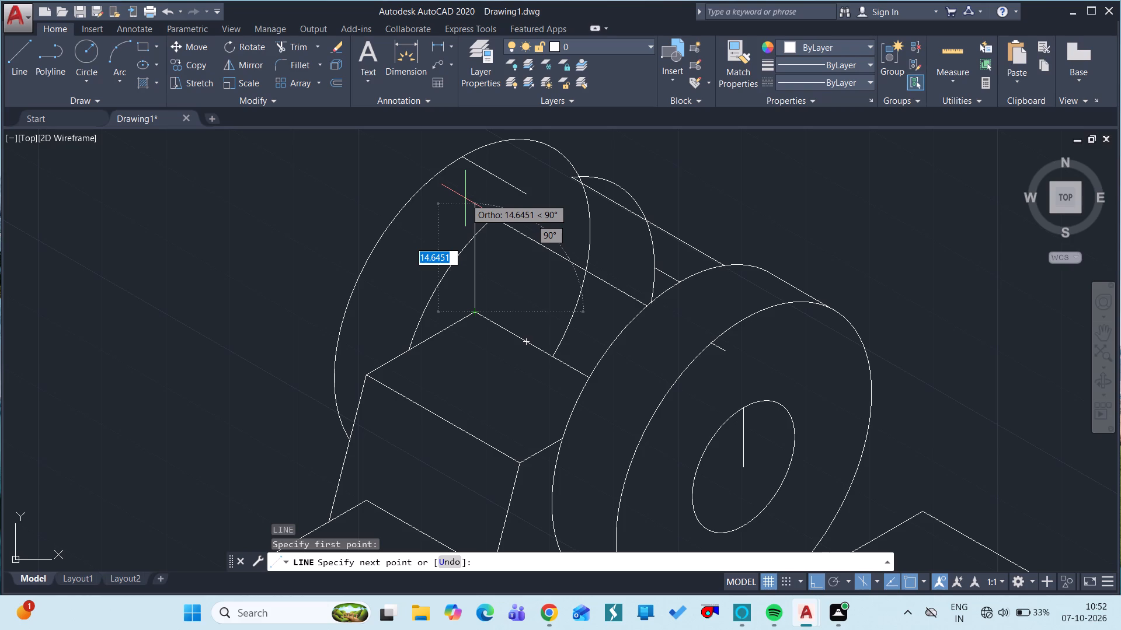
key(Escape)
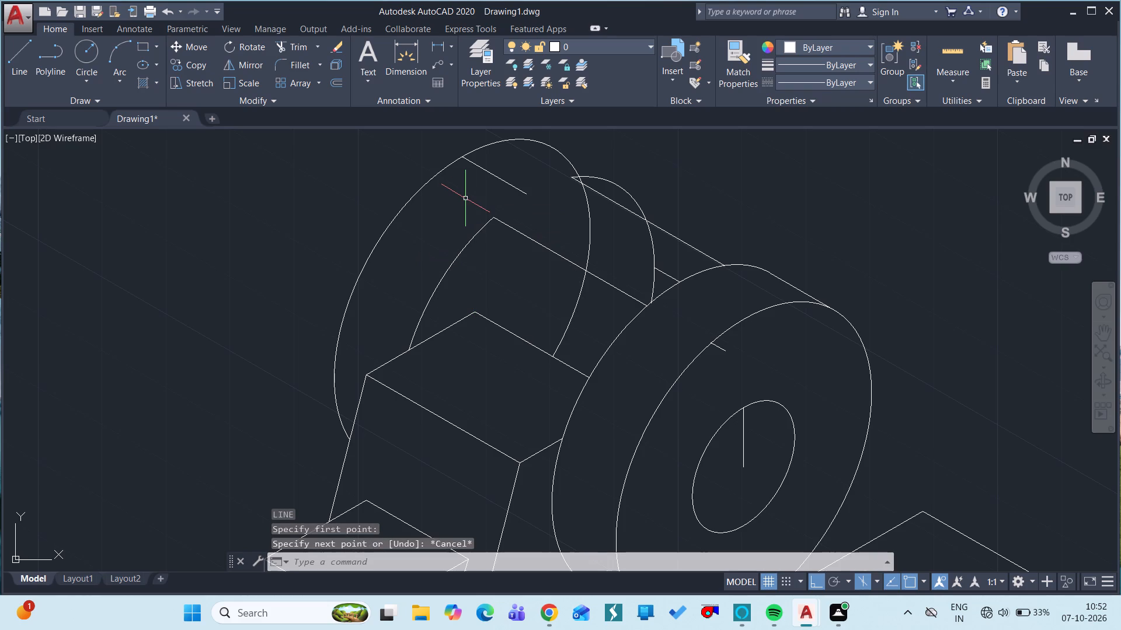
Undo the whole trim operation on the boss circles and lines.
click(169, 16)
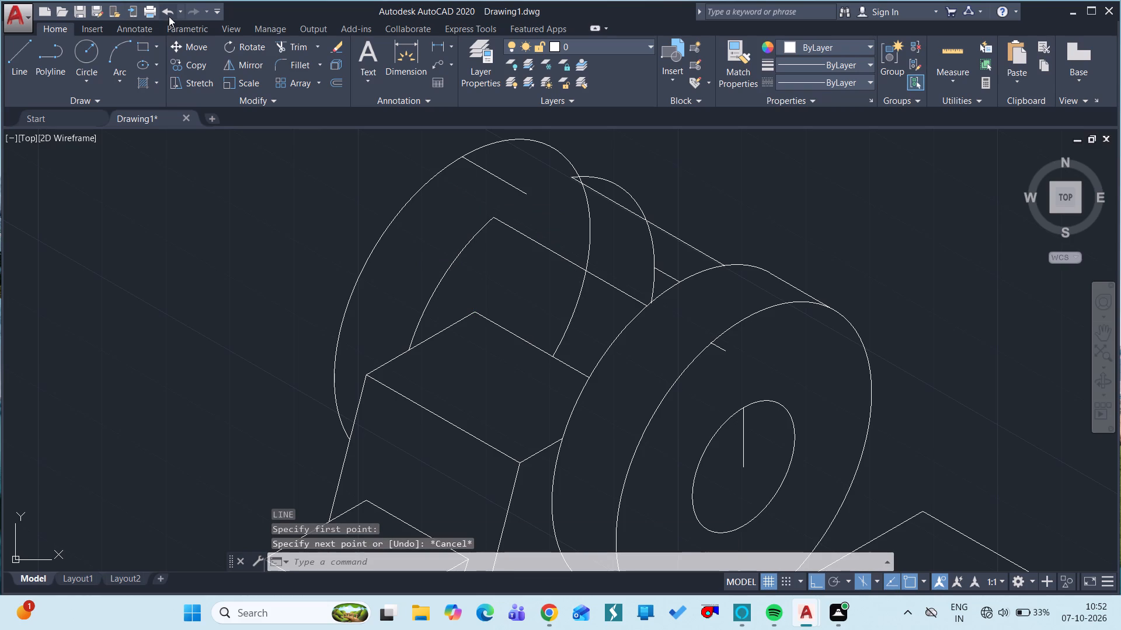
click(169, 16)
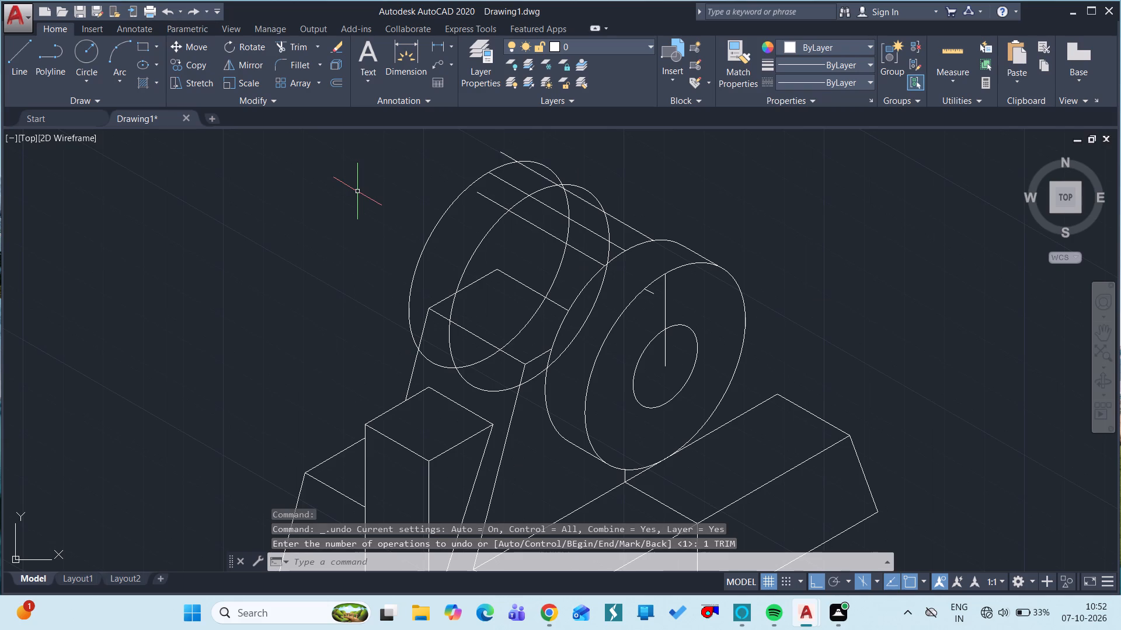
Draw a vertical line upward from the back corner of the upright block's top face, toward the top of the rear circle.
text(L)
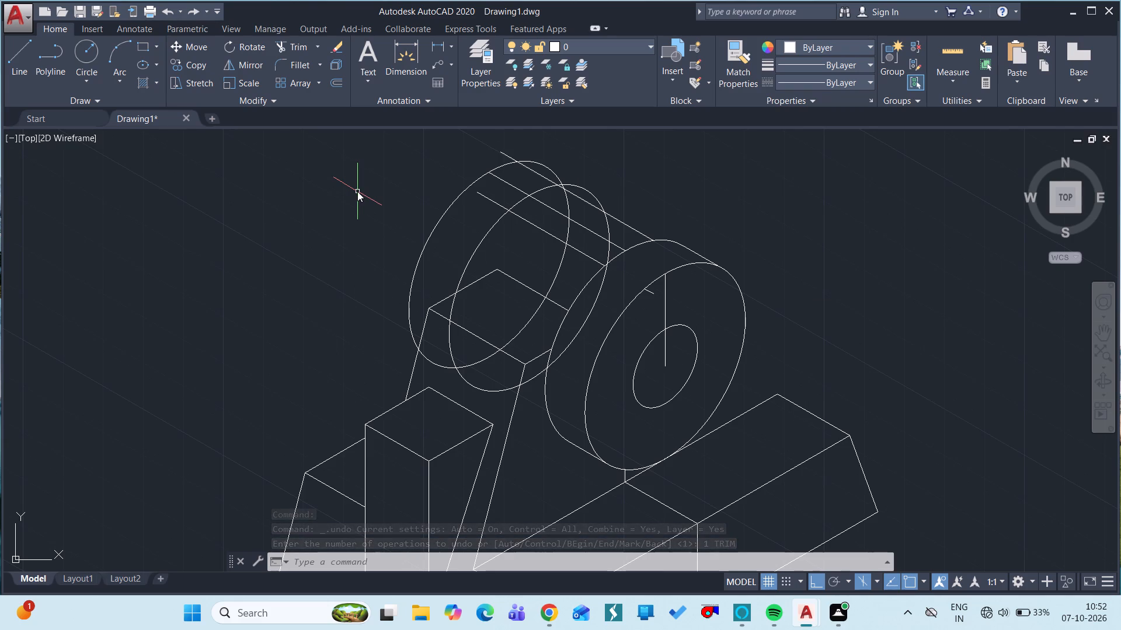
key(space)
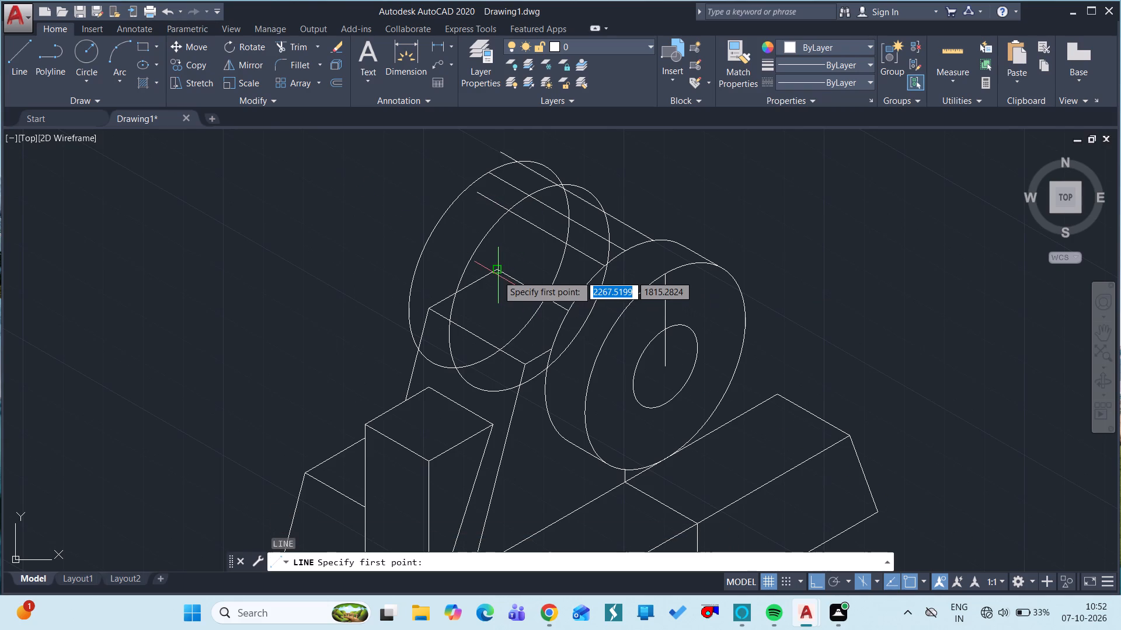
drag(497, 271, 501, 188)
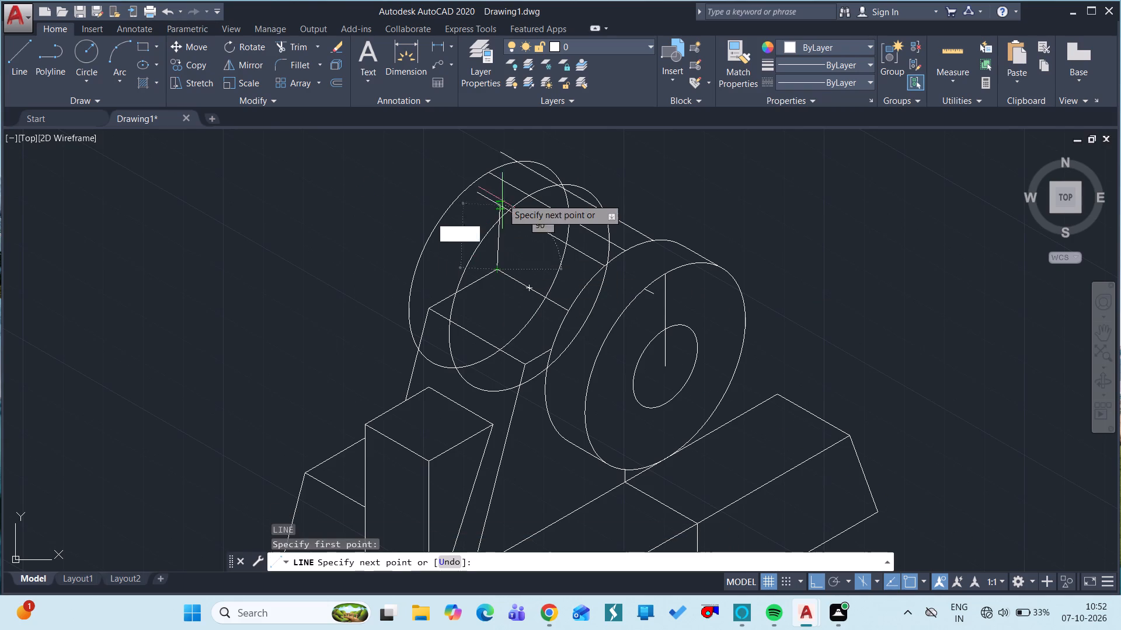
drag(501, 188, 500, 180)
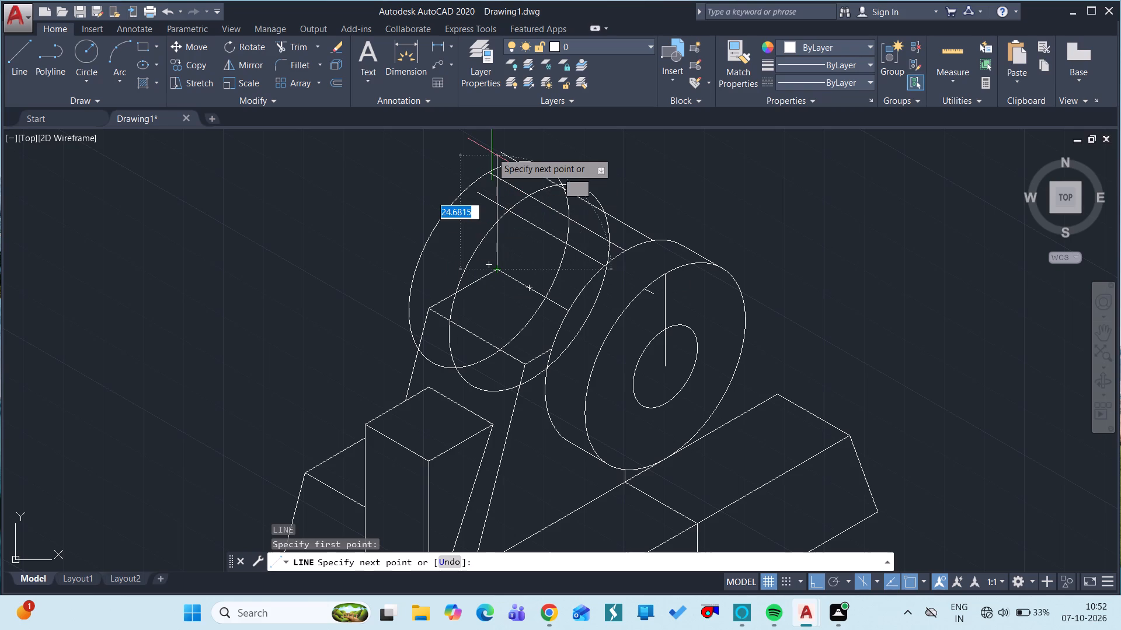
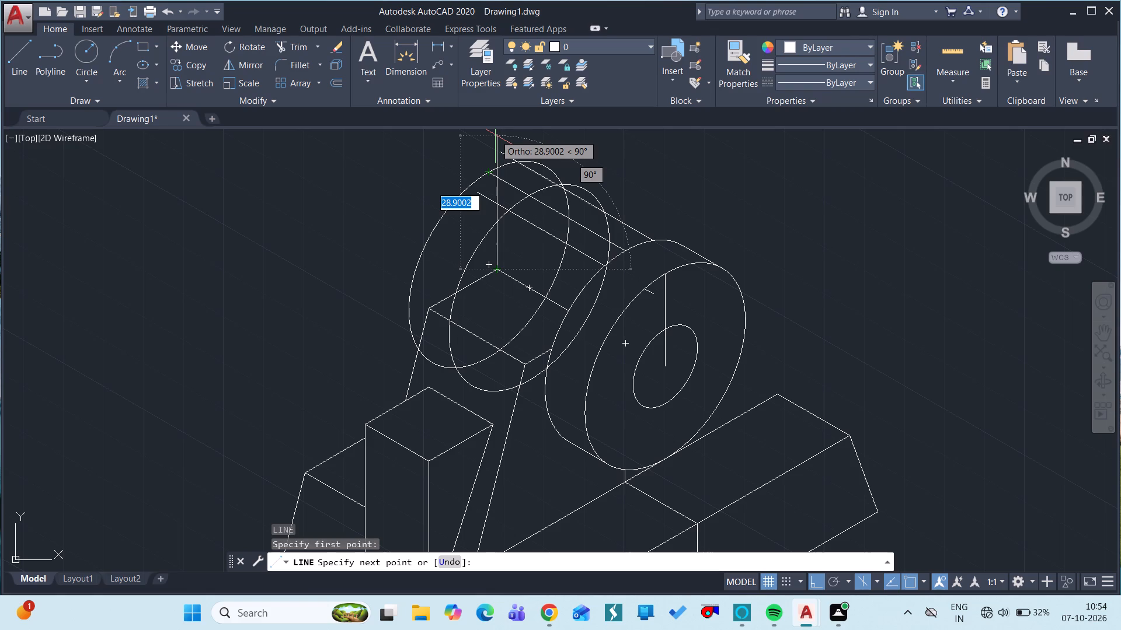
Draw a vertical line from the back corner of the upright block's top face up past the top of the rear circle.
key(Escape)
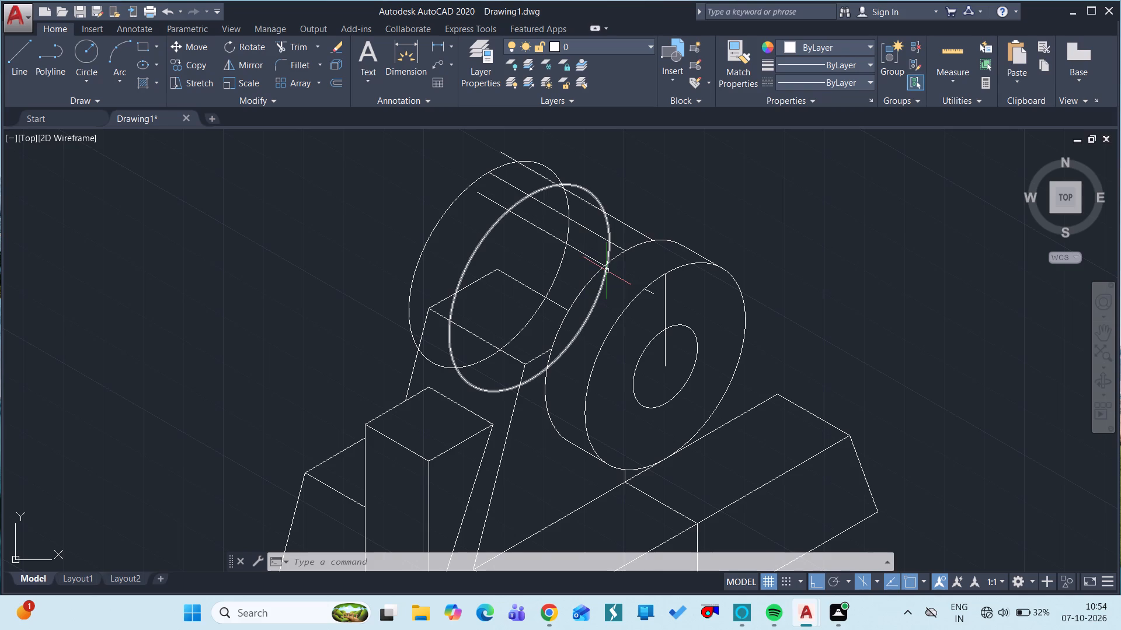
click(487, 232)
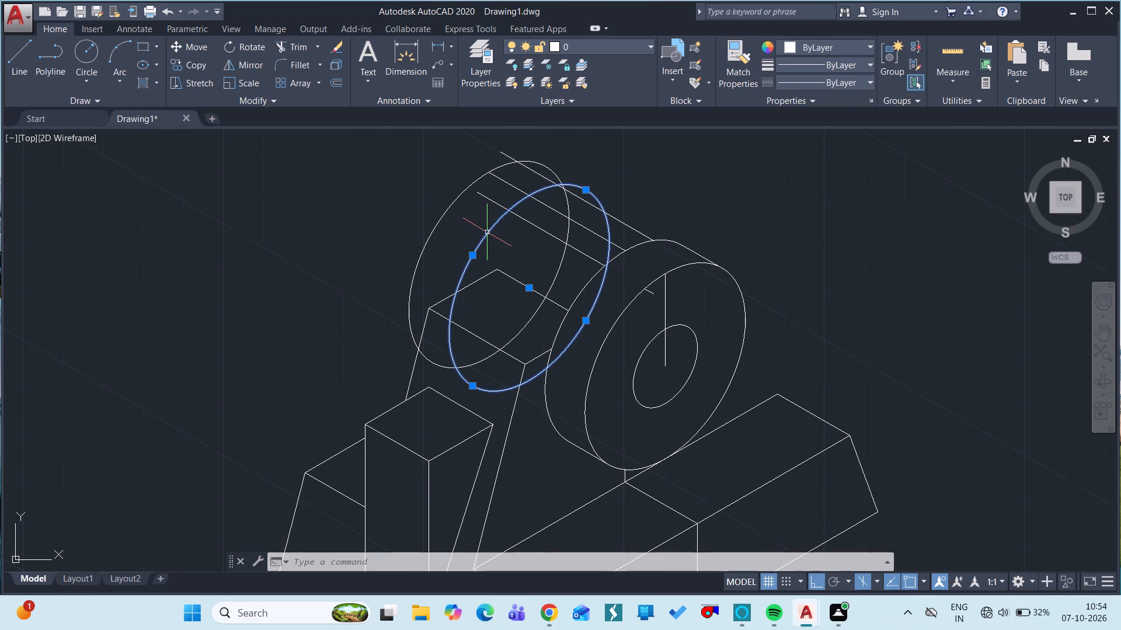
key(Escape)
key(l)
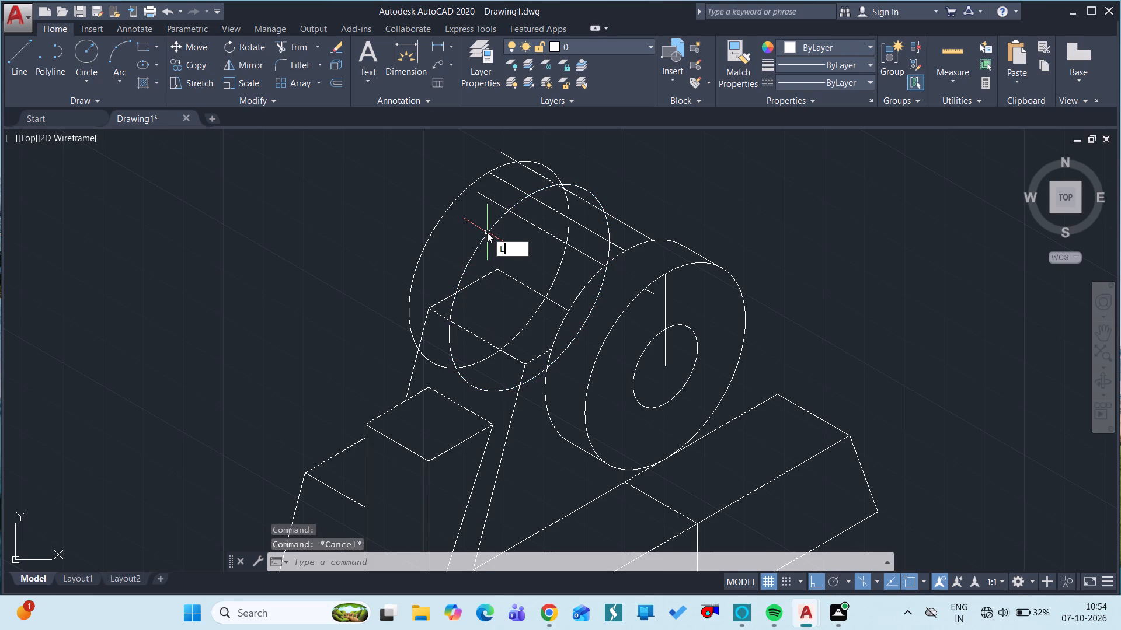
key(space)
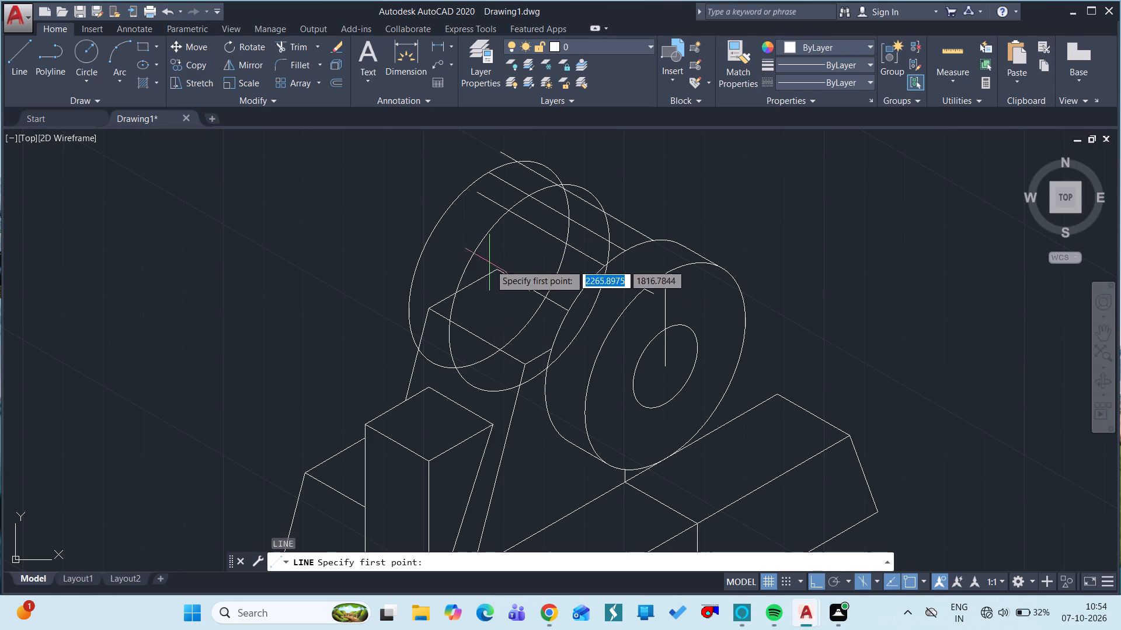
click(495, 268)
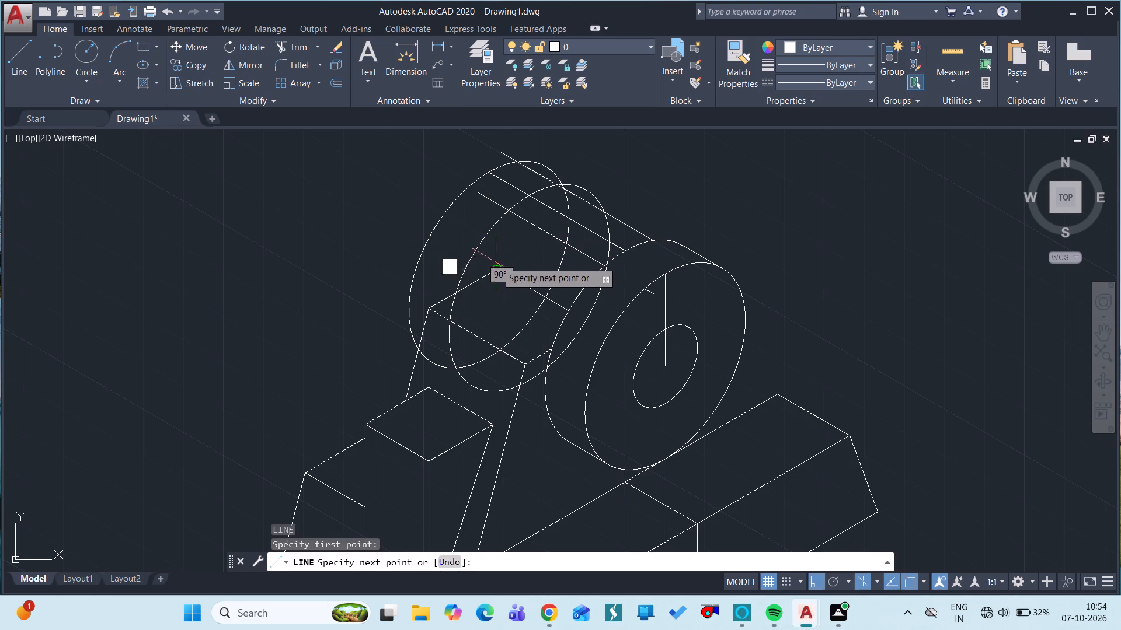
click(500, 138)
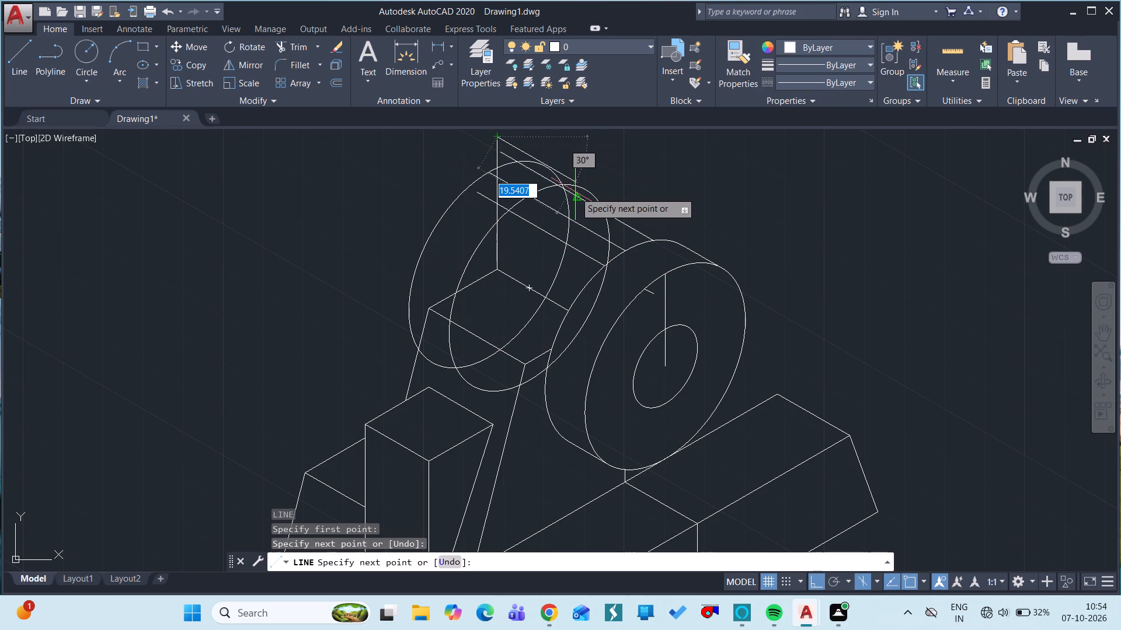
key(Escape)
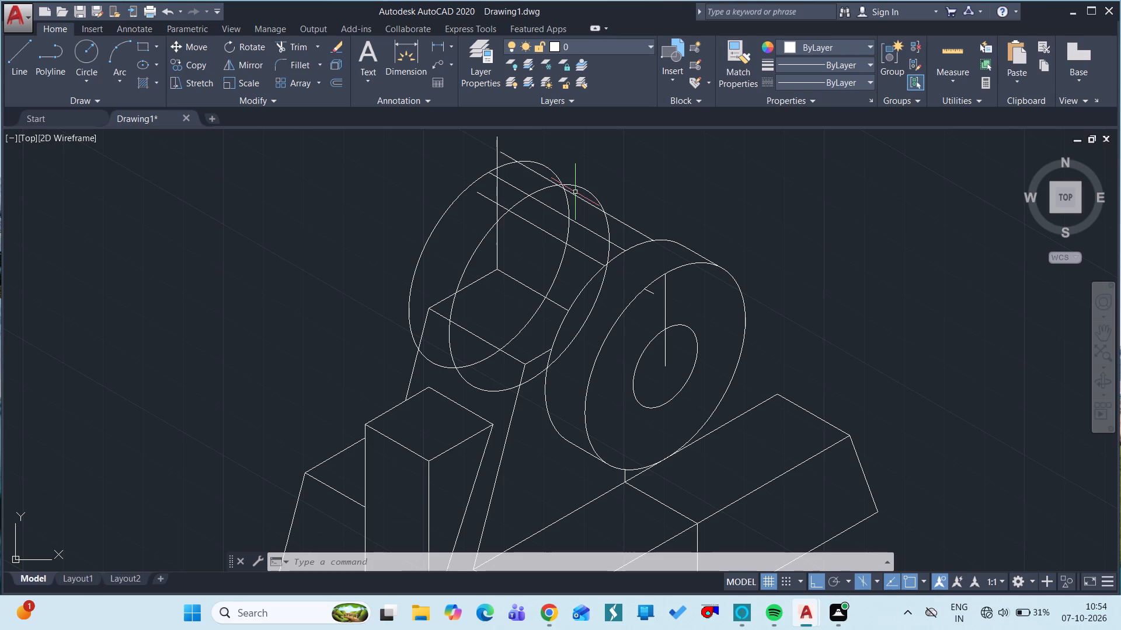
Erase the upper and lower of the three parallel slanted lines running from the rear circles to the front disc.
drag(585, 256, 619, 222)
click(619, 222)
key(e)
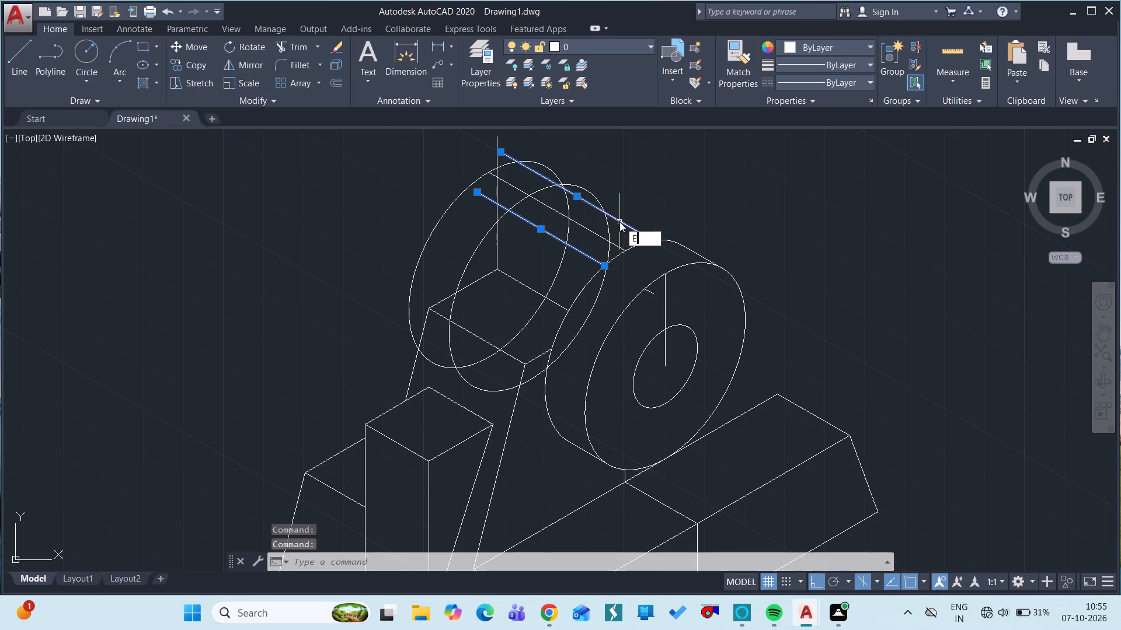
key(space)
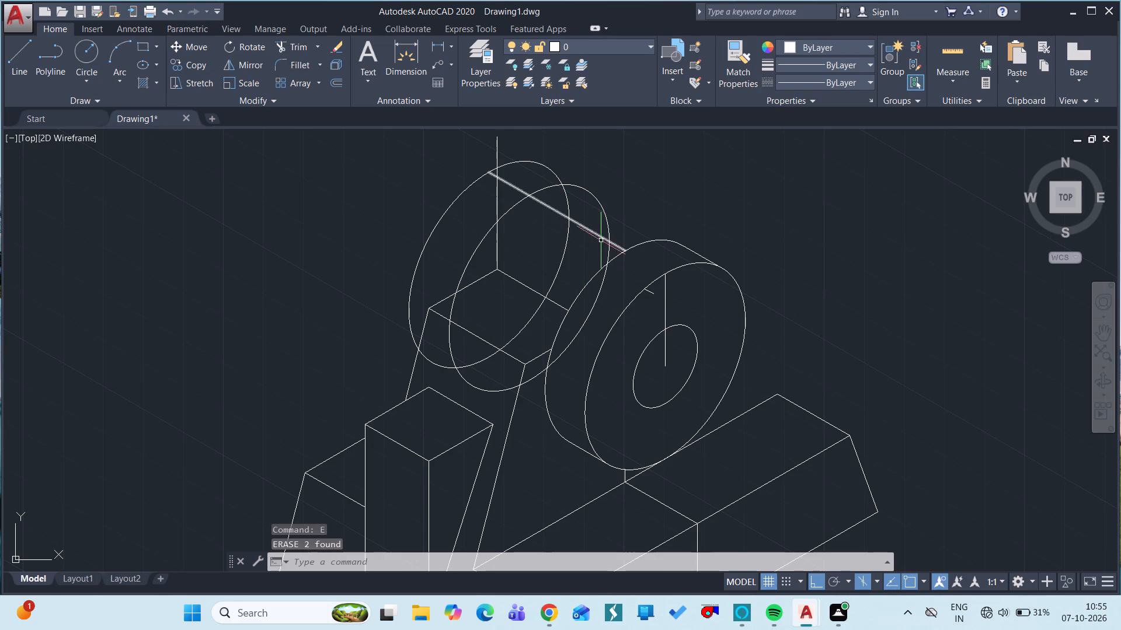
Draw a line parallel to the connecting edge, from the vertical line's crossing with the second rear circle into the front disc.
text(L)
key(space)
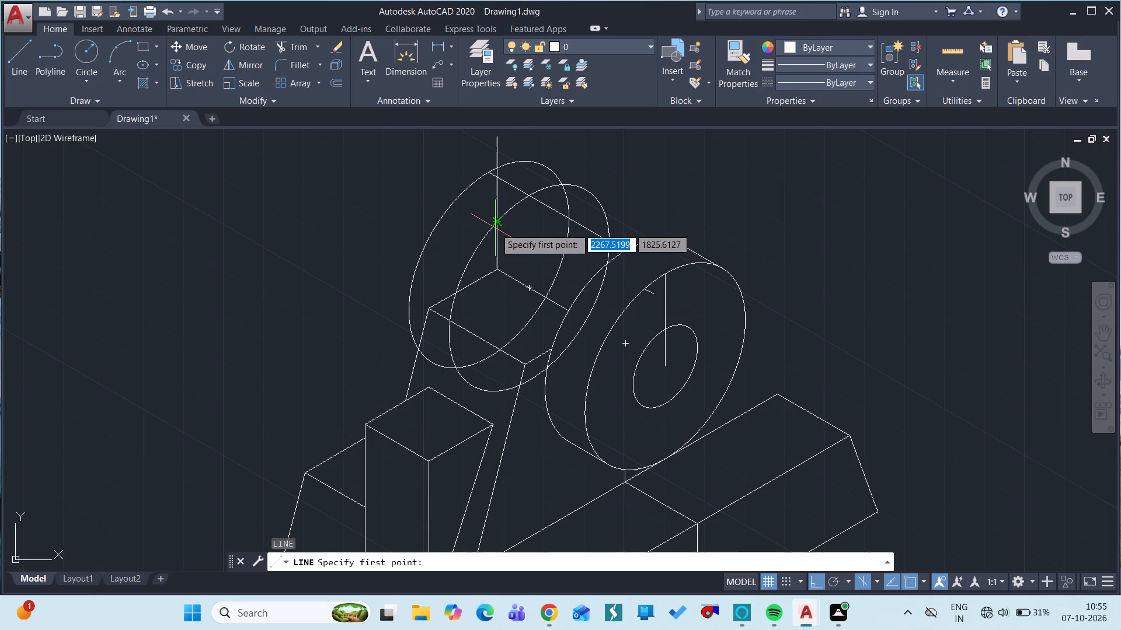
ctrl+scroll(495, 228, up, 1)
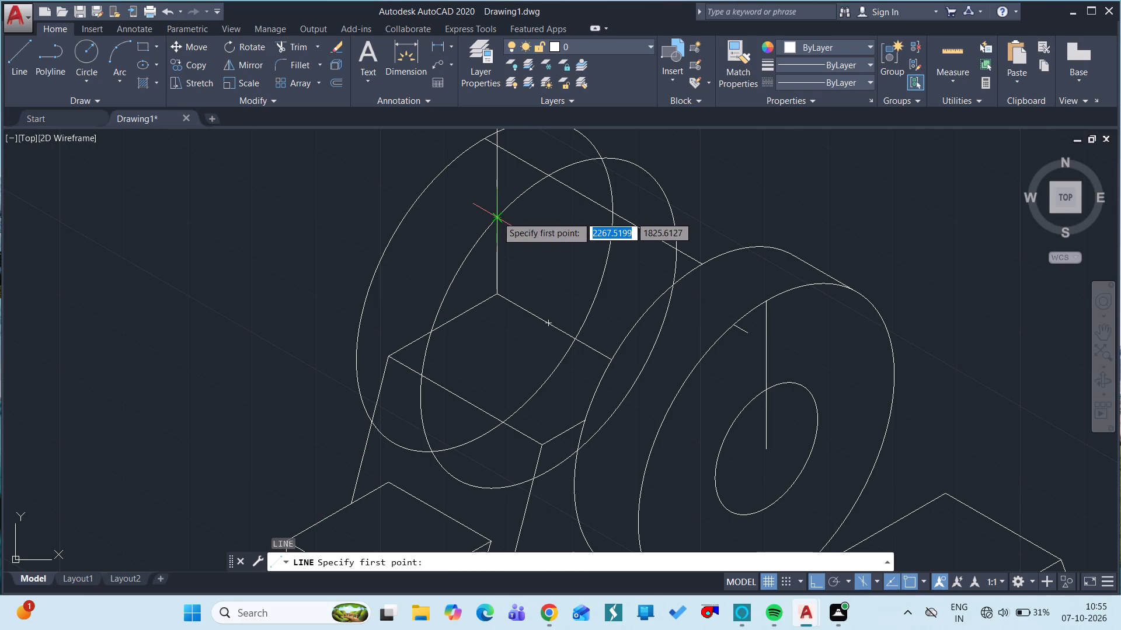
drag(497, 216, 590, 280)
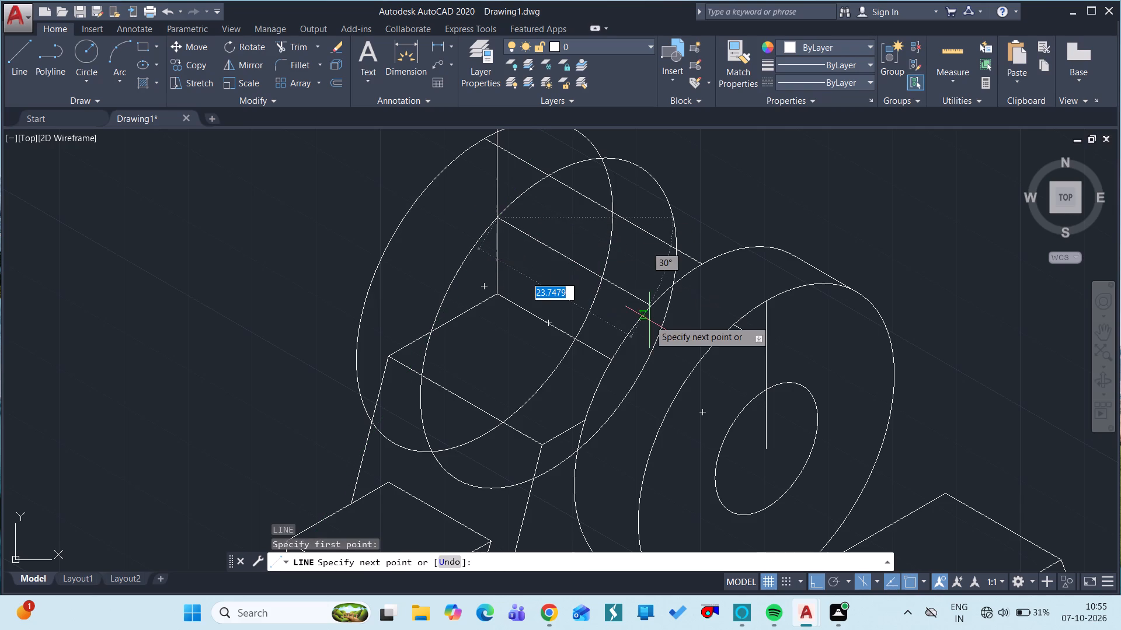
click(688, 356)
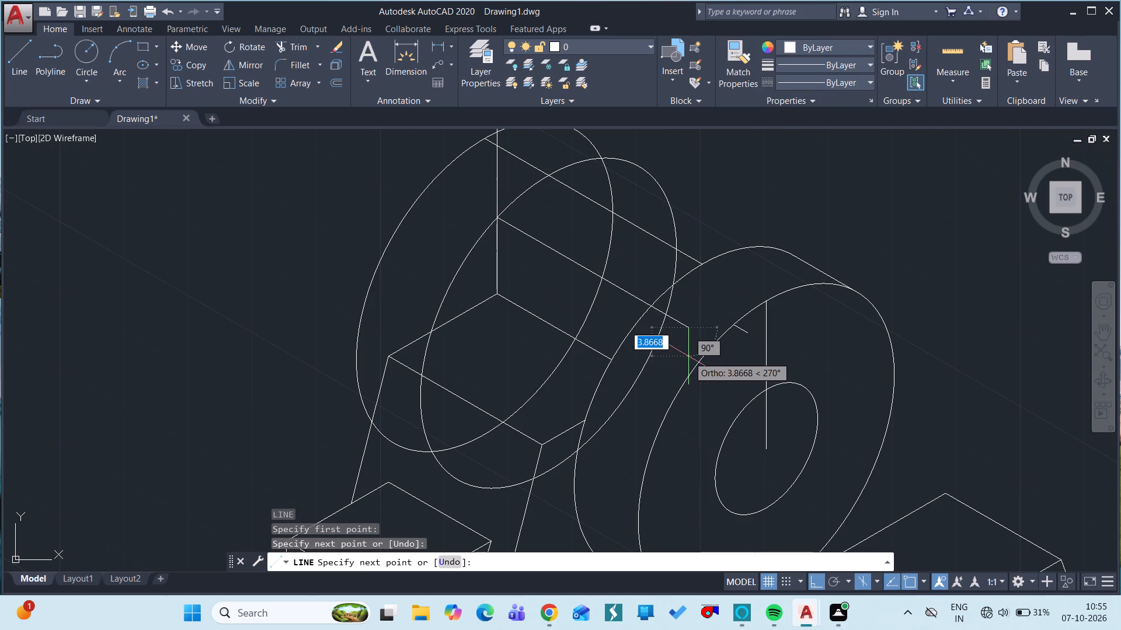
key(Escape)
Trim the new line's overshoot where it passes the front disc's back edge.
text(TR)
key(space)
key(space)
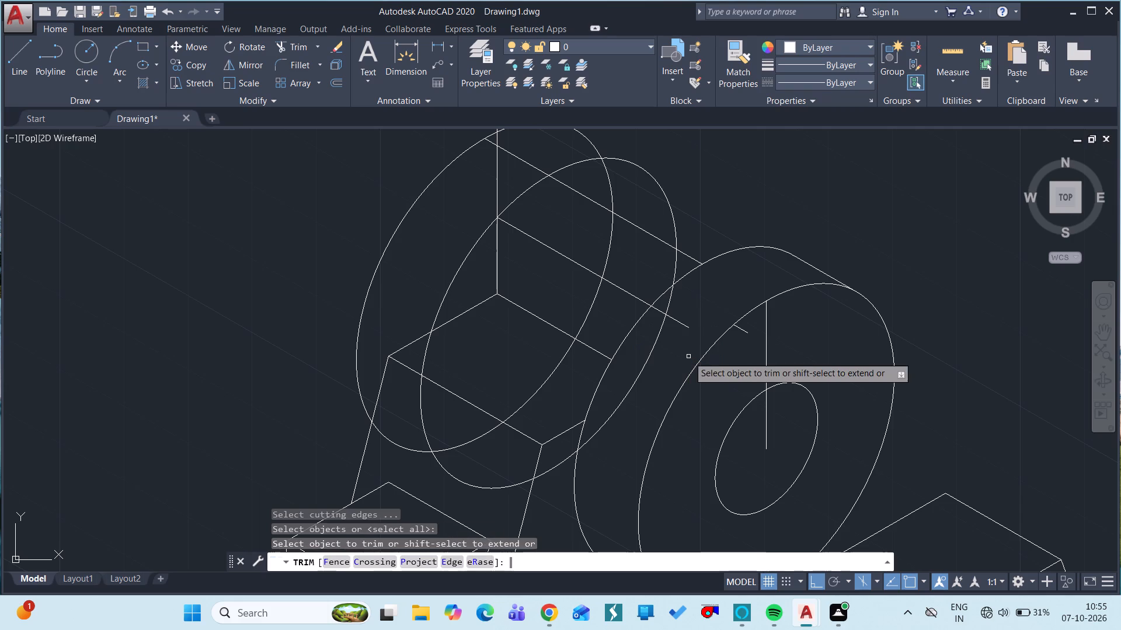
drag(679, 322, 657, 310)
click(657, 310)
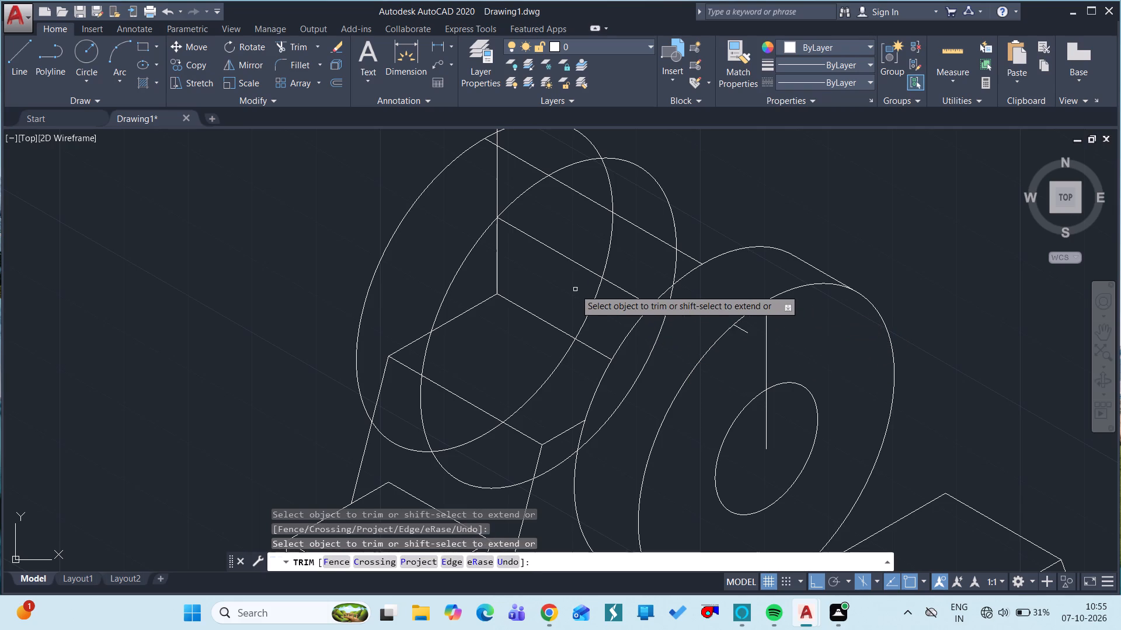
ctrl+scroll(575, 289, down, 1)
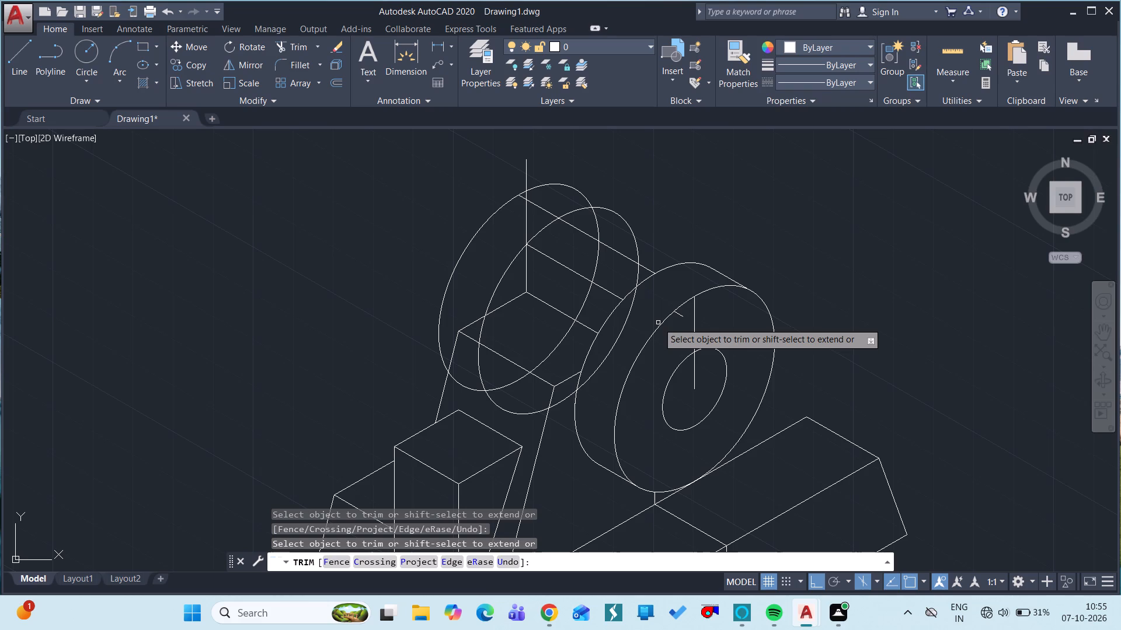
key(Escape)
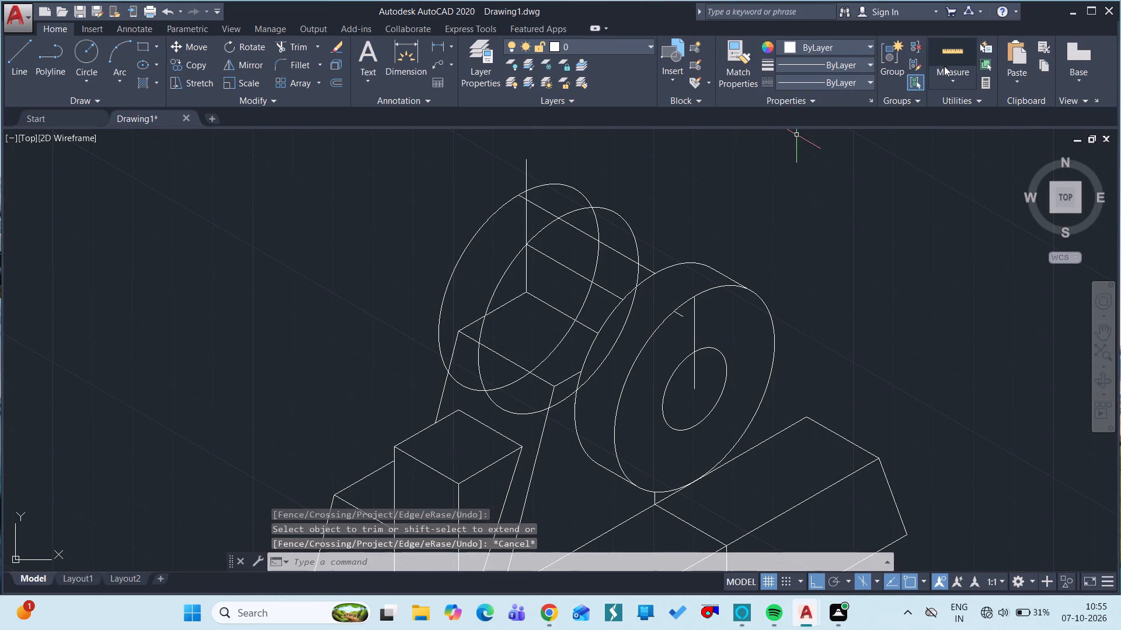
Measure the distance between the two parallel slanted lines joining the rear circles and the front disc.
click(949, 76)
click(955, 101)
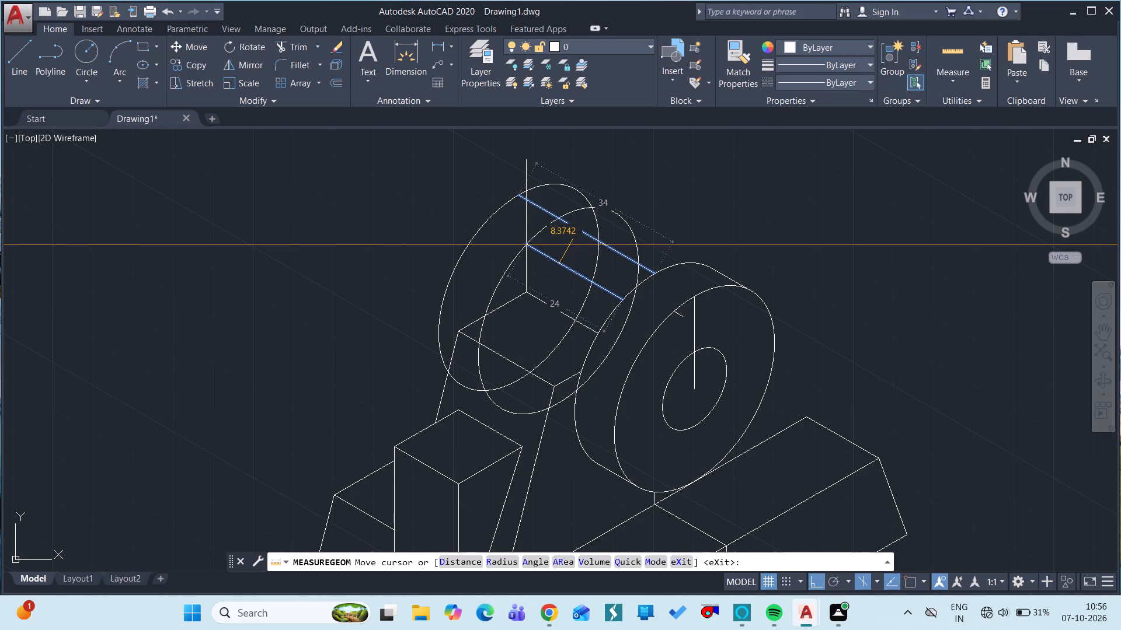
key(Escape)
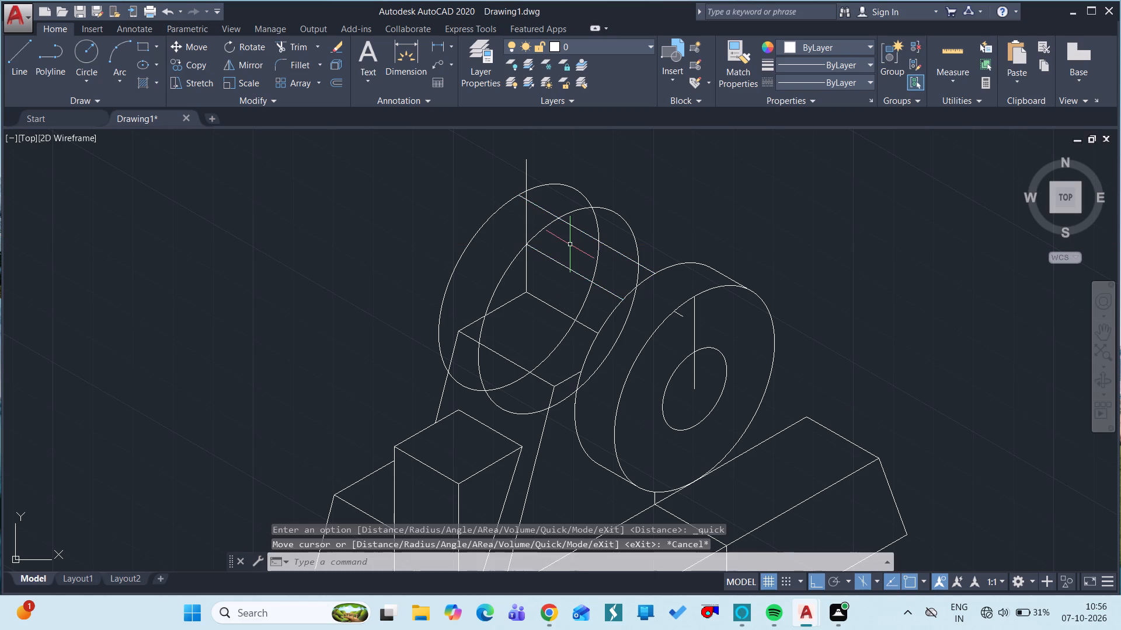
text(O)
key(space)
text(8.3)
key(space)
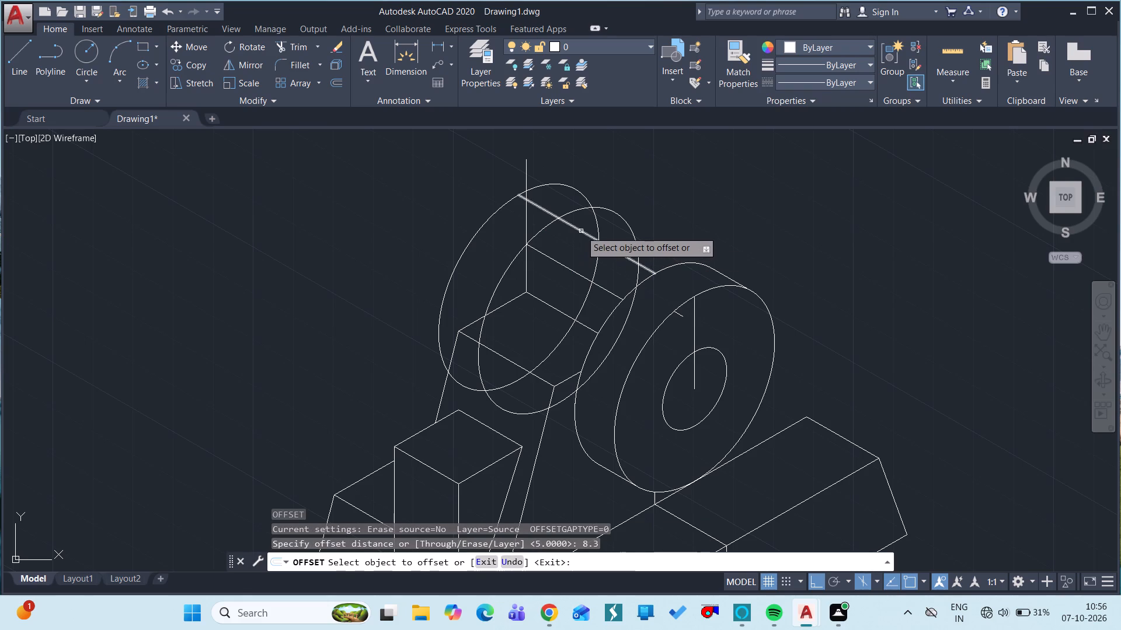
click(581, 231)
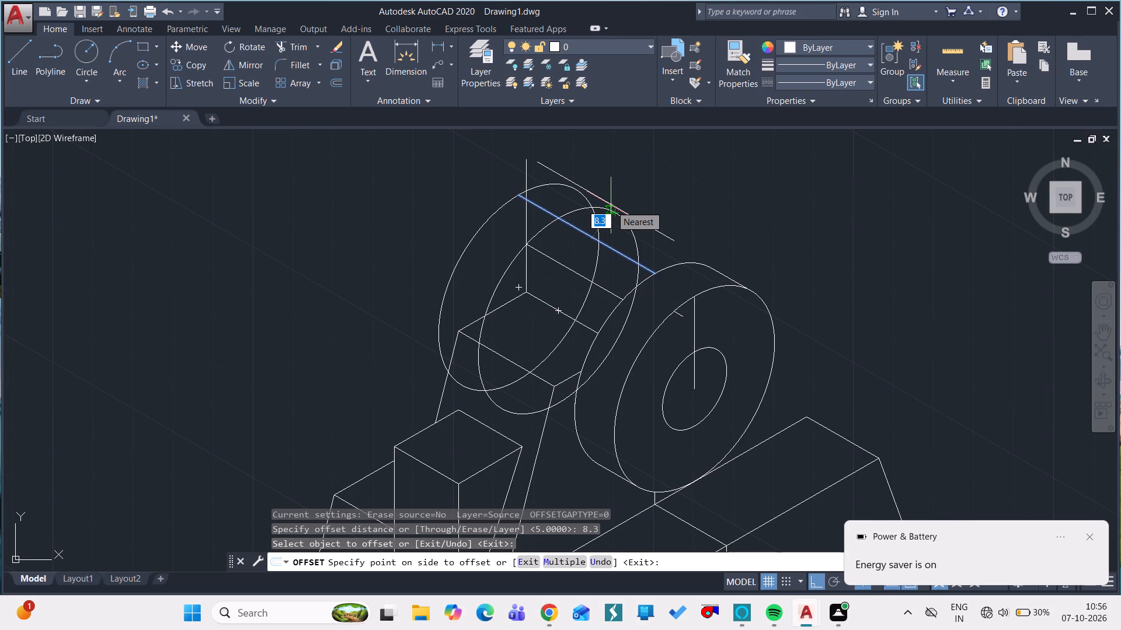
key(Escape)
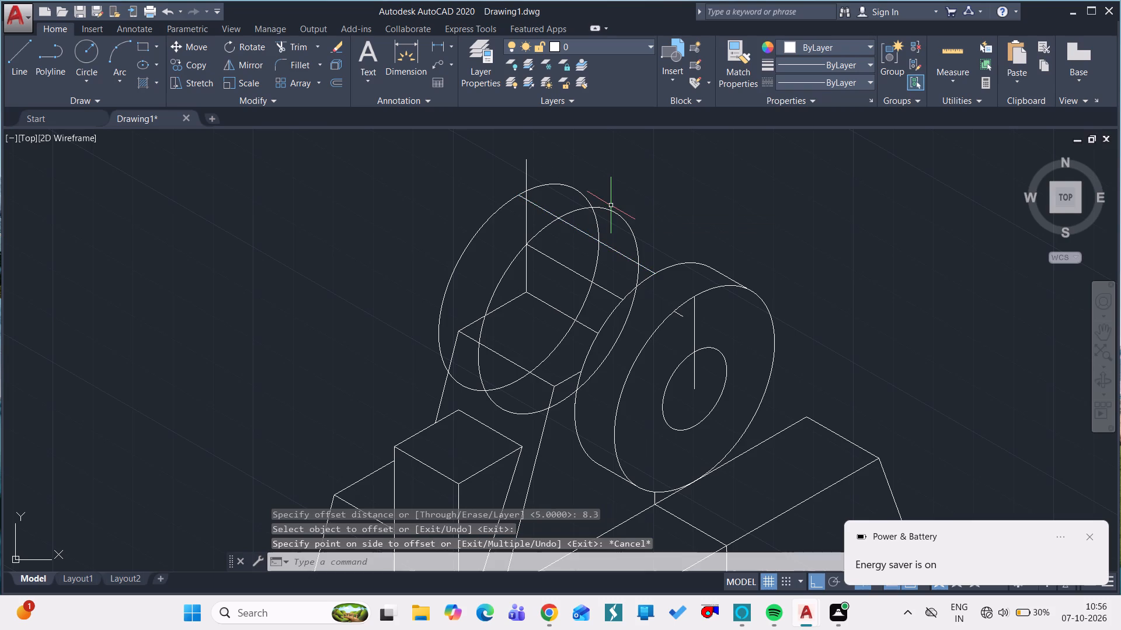
Offset the upper slanted connecting line by 6 units to its outer, upper side.
text(O 5)
key(space)
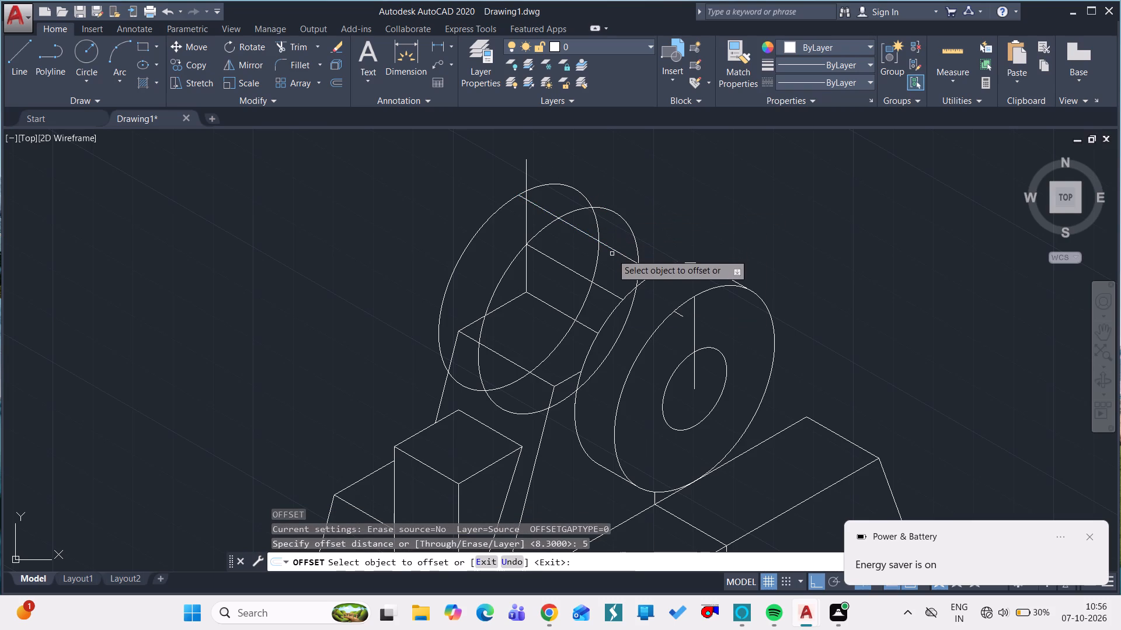
click(615, 250)
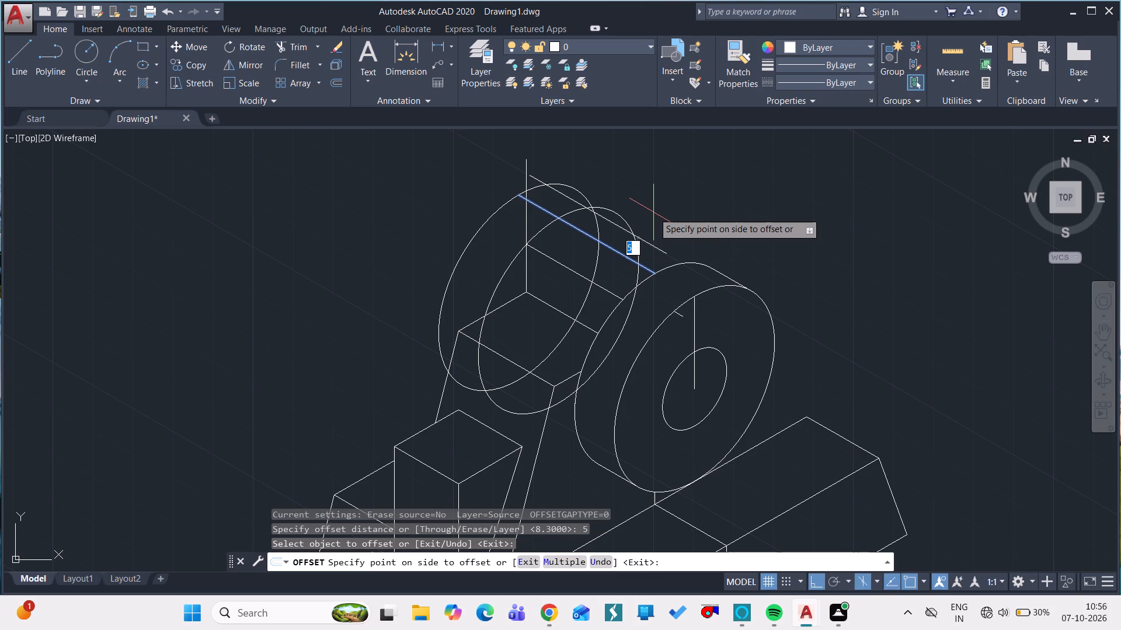
key(BackSpace)
text(6)
key(space)
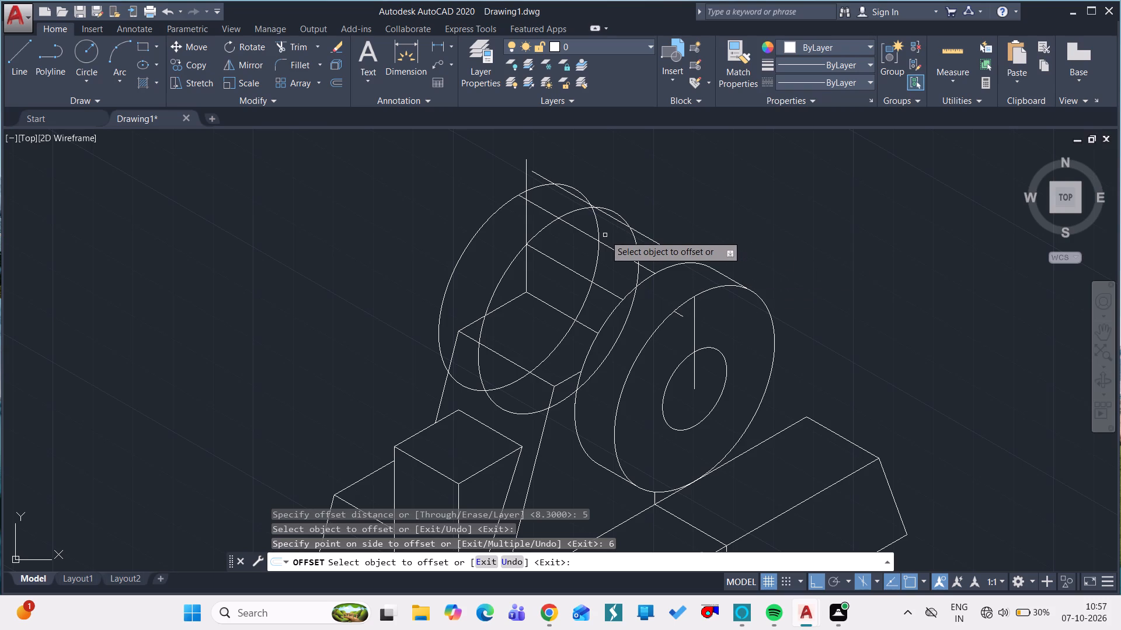
Trim the vertical line above the new edge, the slanted line between the two rear circles, and the adjoining upper arc of the second circle.
text(TR)
key(space)
key(space)
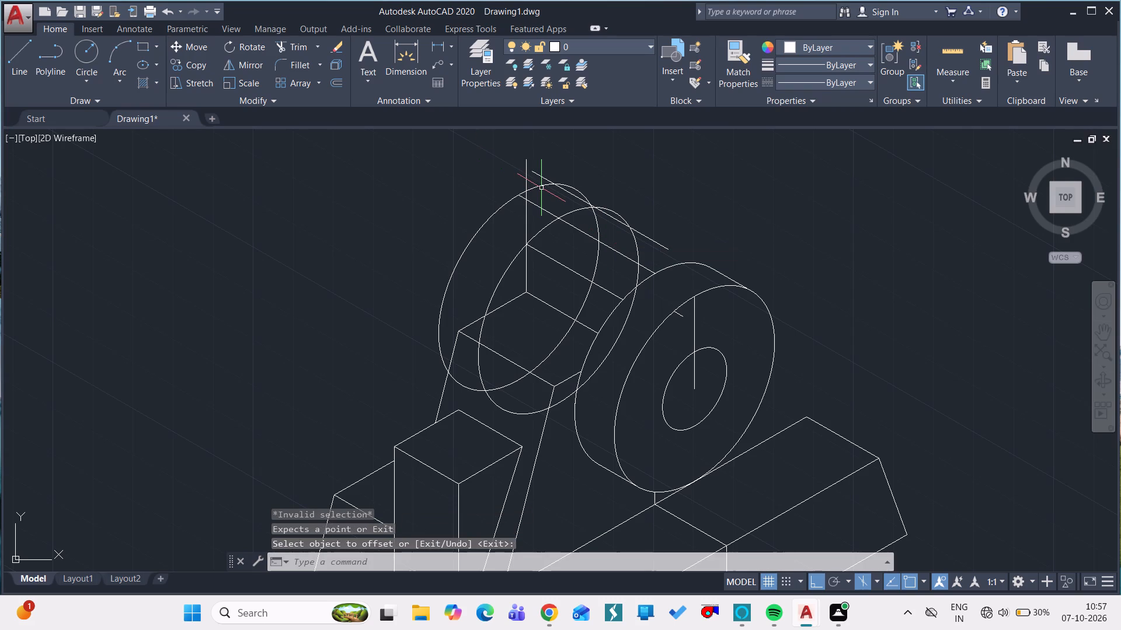
text(TR)
key(space)
key(space)
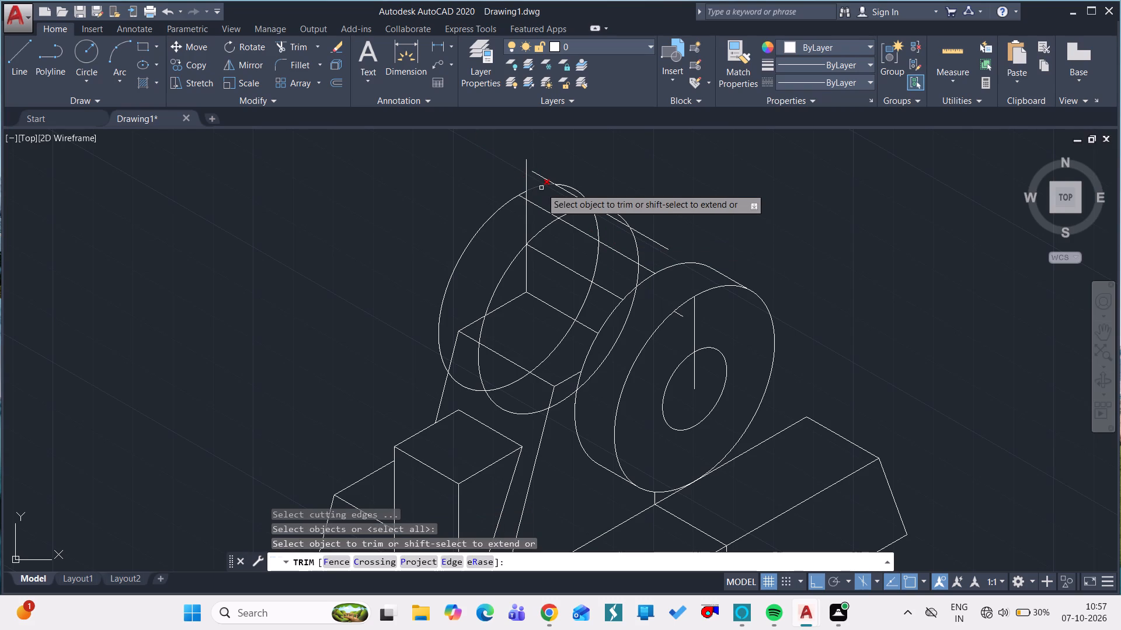
click(528, 173)
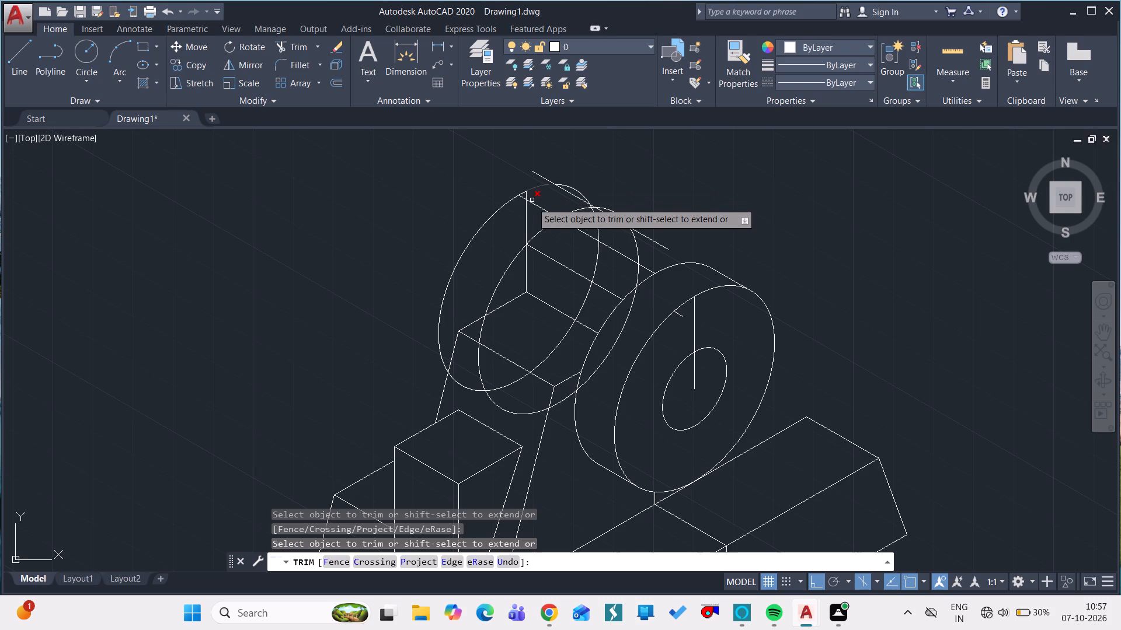
click(538, 209)
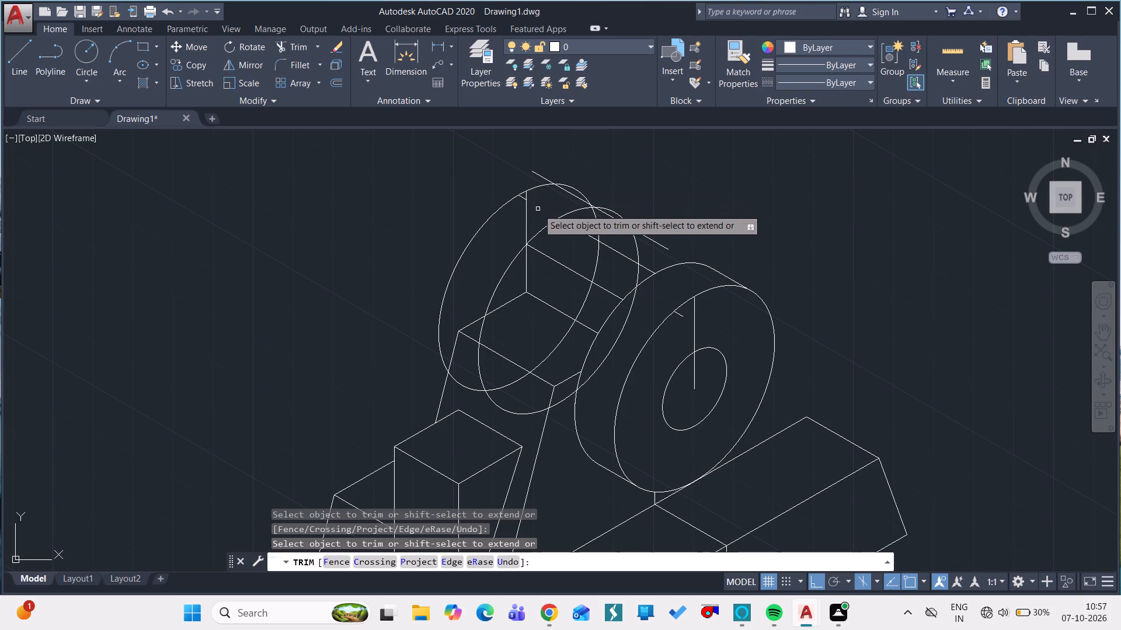
click(525, 204)
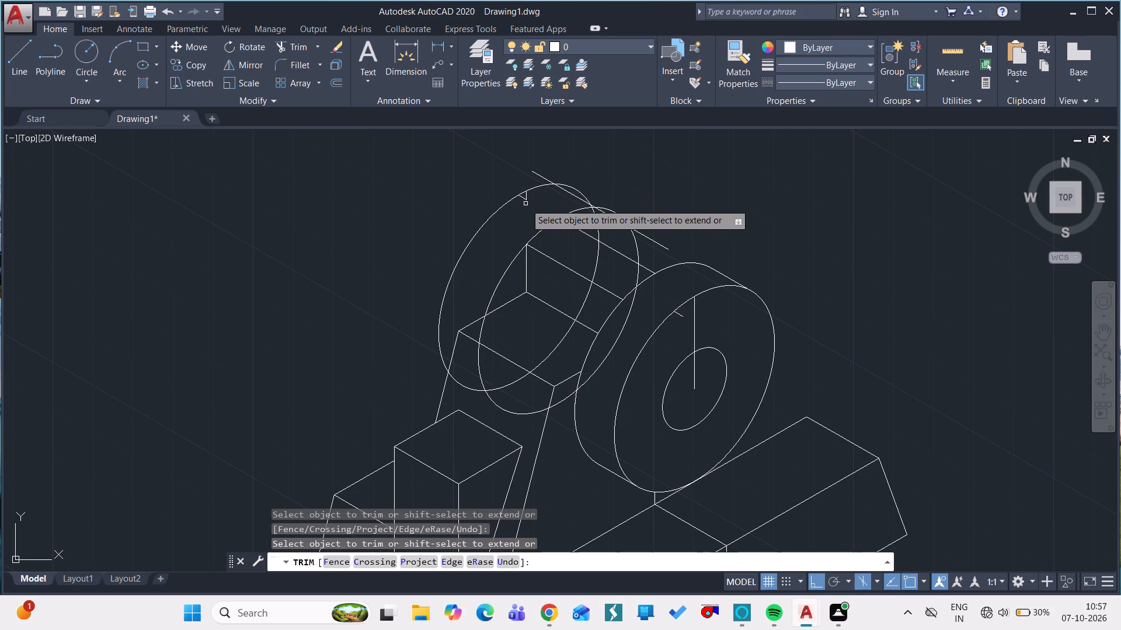
drag(527, 200, 535, 233)
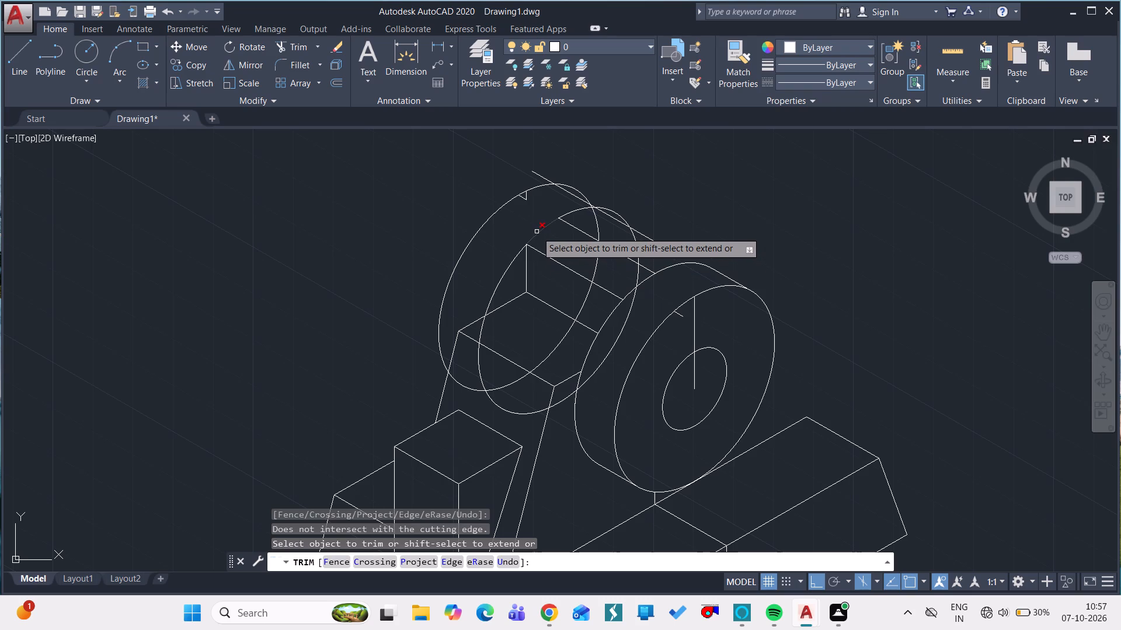
click(537, 232)
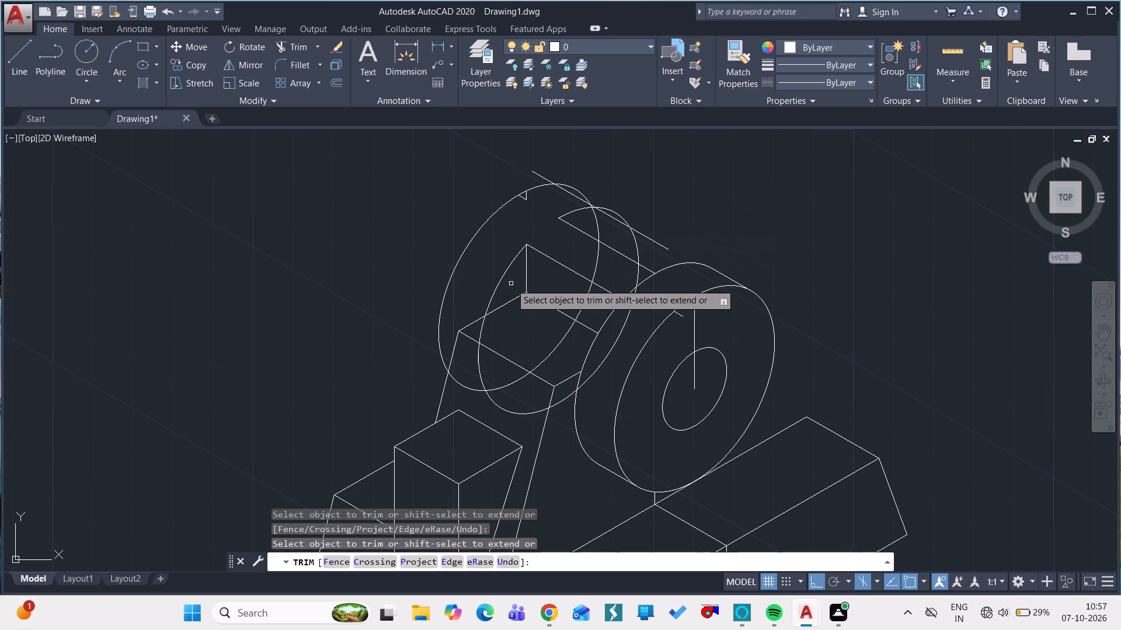
Trim the lower arcs of both rear circles where they cross the sloped arm's top and front faces, up to the front disc's edge.
click(483, 328)
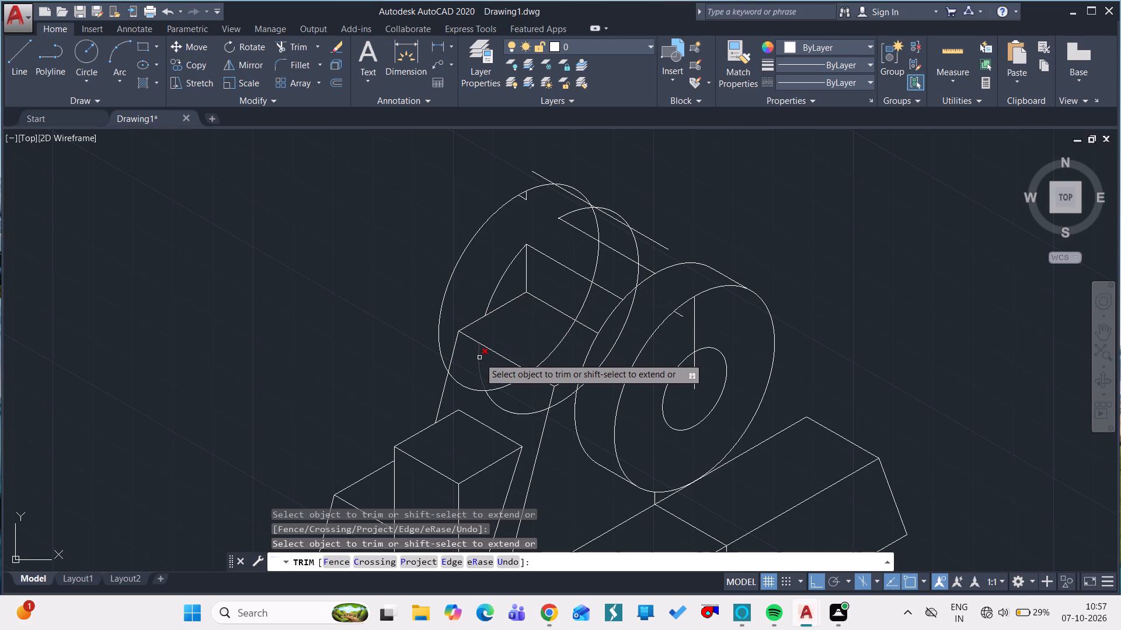
drag(479, 358, 460, 381)
click(460, 381)
drag(508, 387, 511, 411)
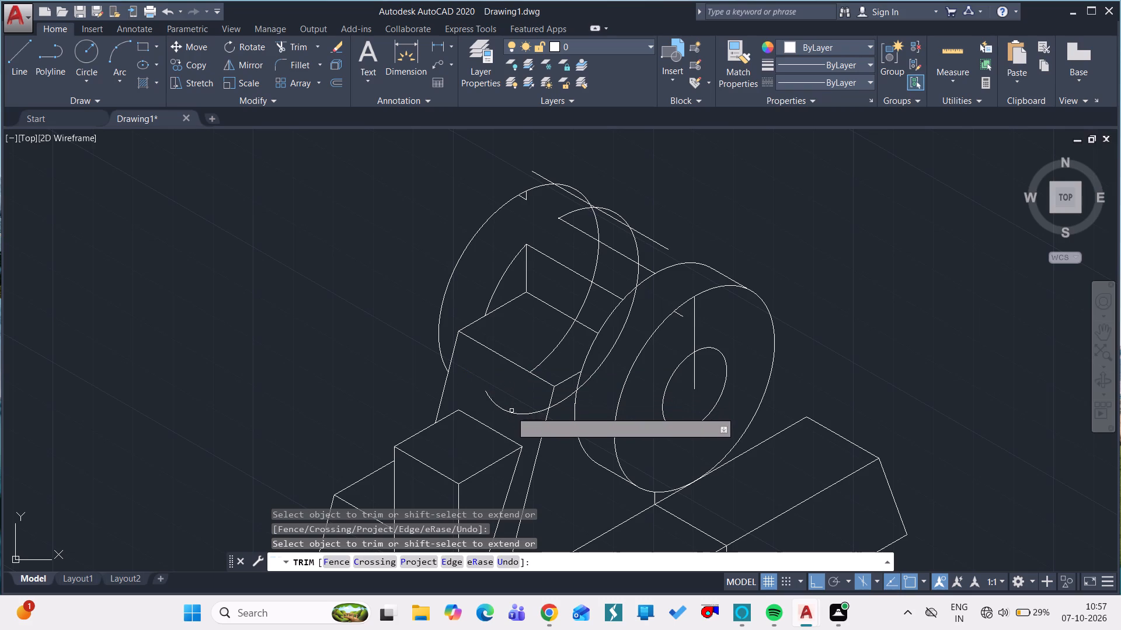
drag(511, 411, 507, 414)
click(507, 414)
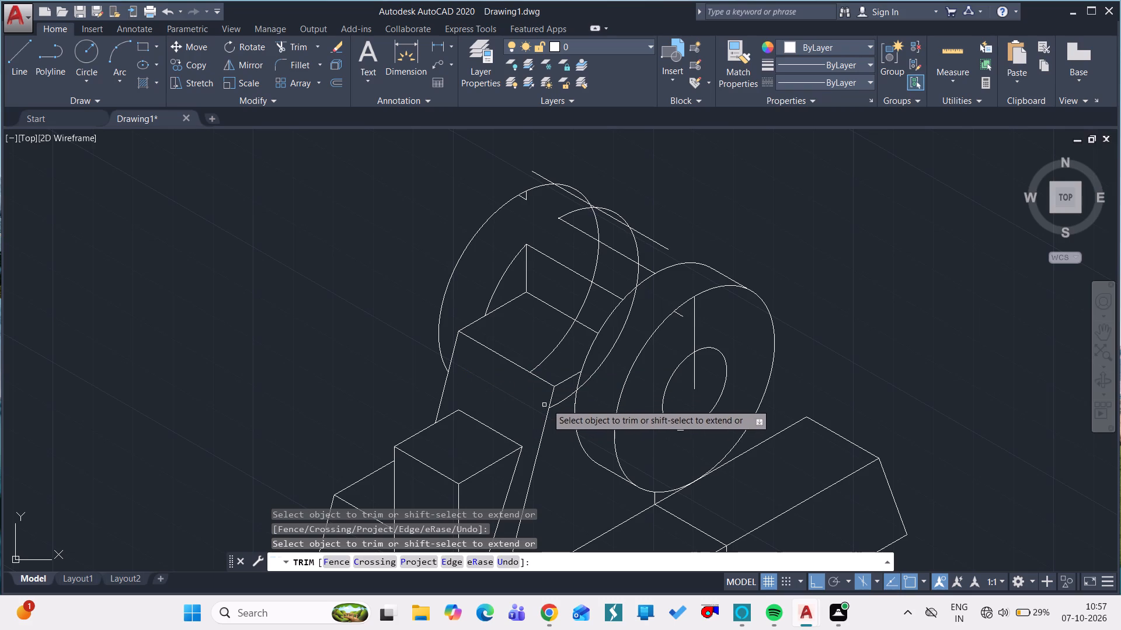
click(562, 404)
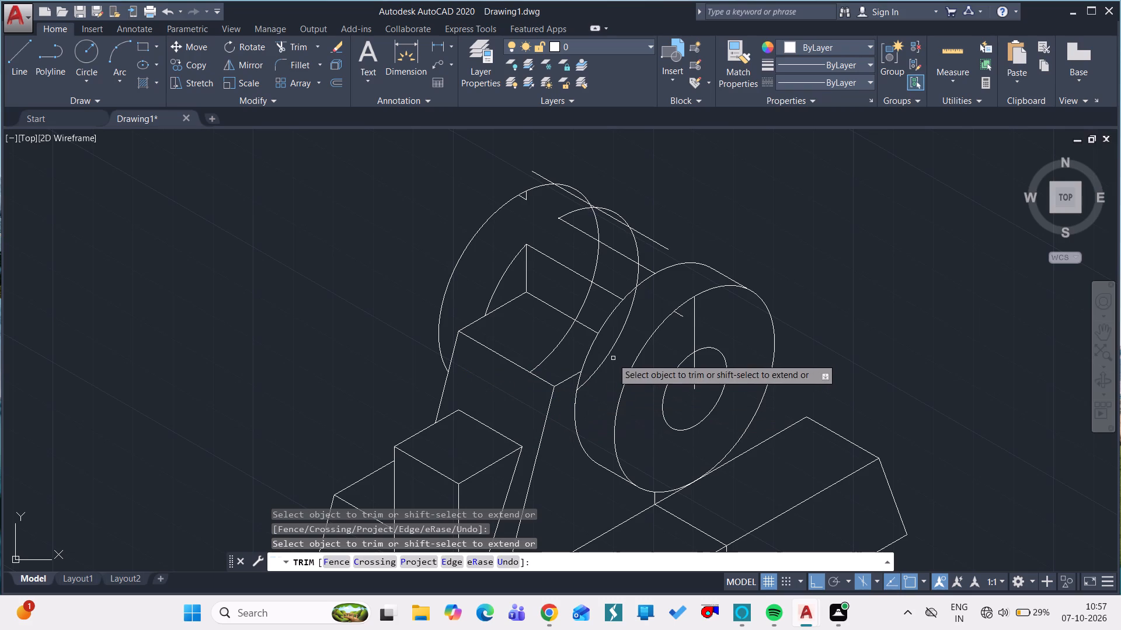
Trim the second rear circle's arc inside the front disc and the first circle's inner arc from the arm's top face to the lower slanted connecting line.
click(608, 355)
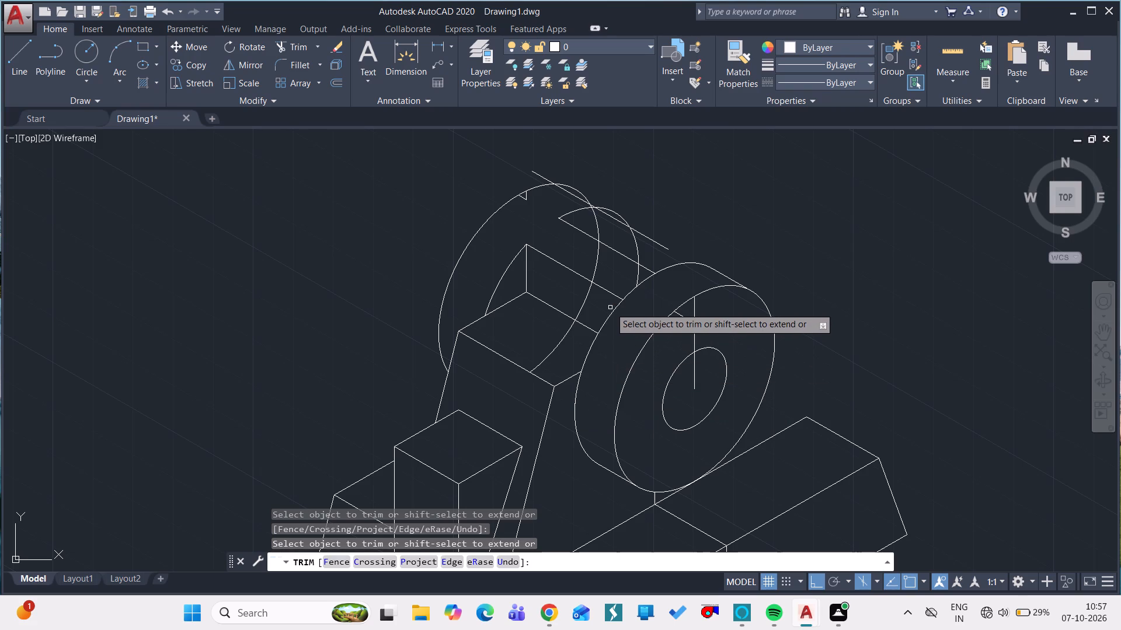
click(569, 332)
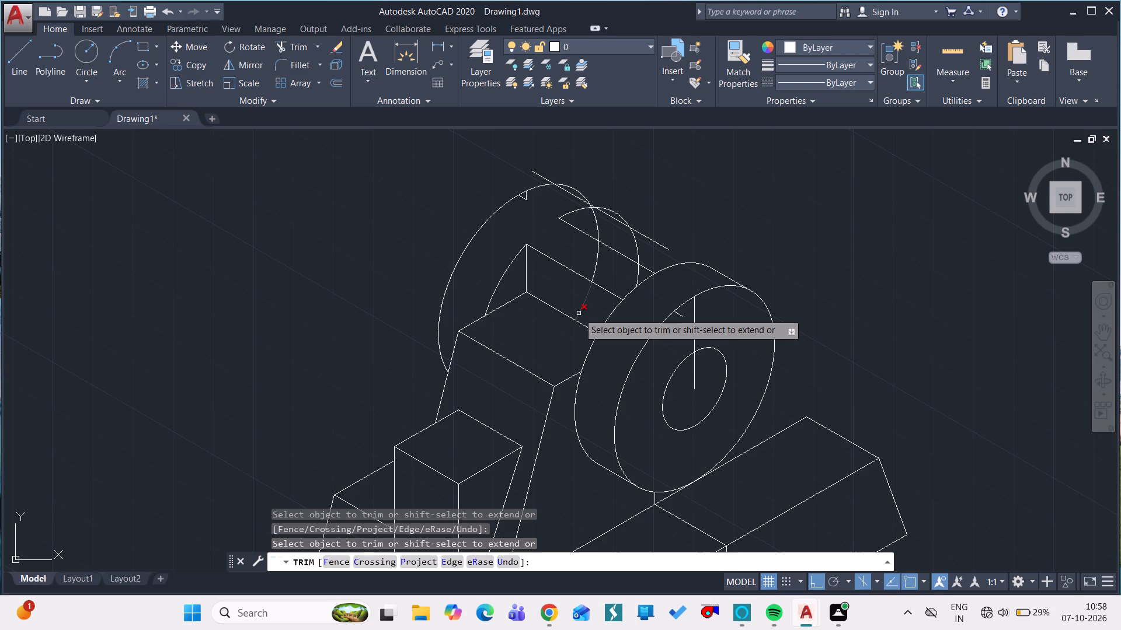
click(579, 313)
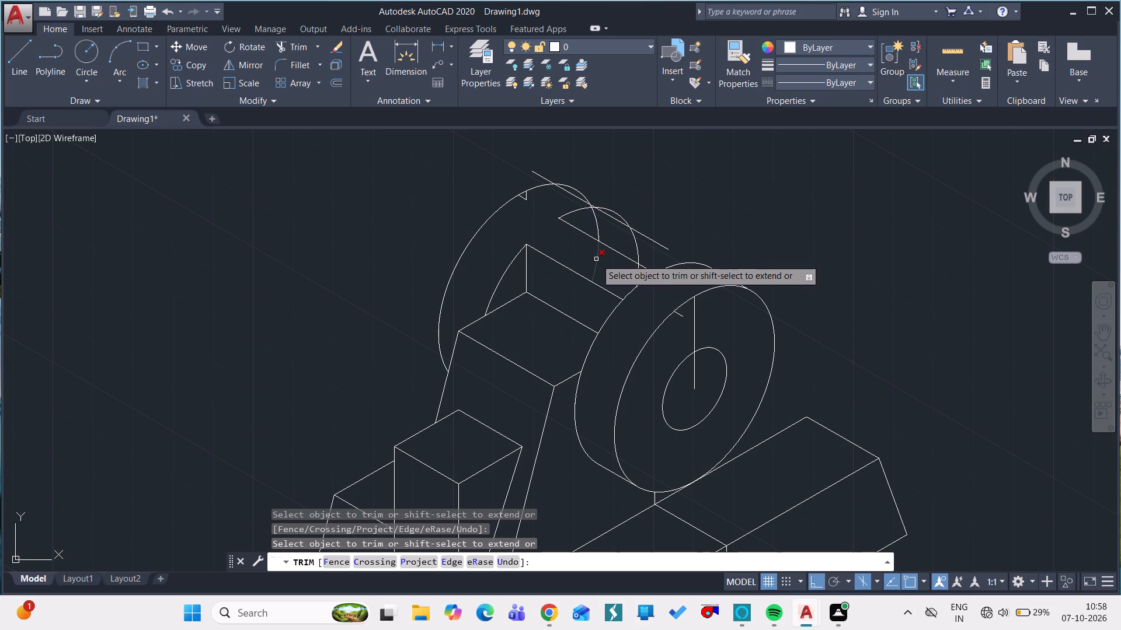
click(596, 259)
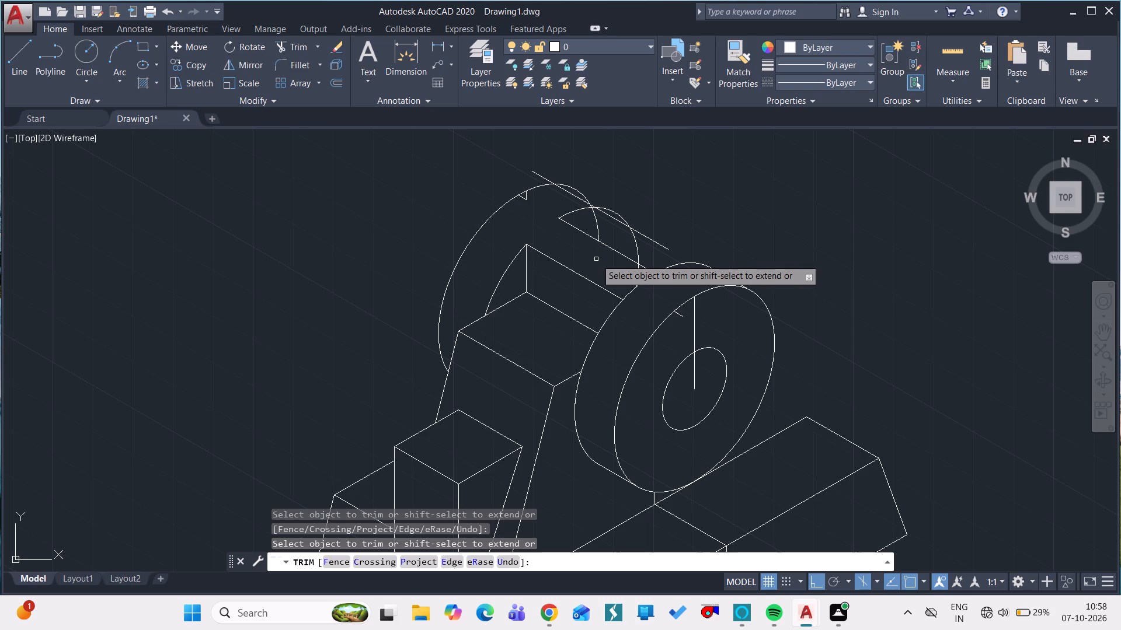
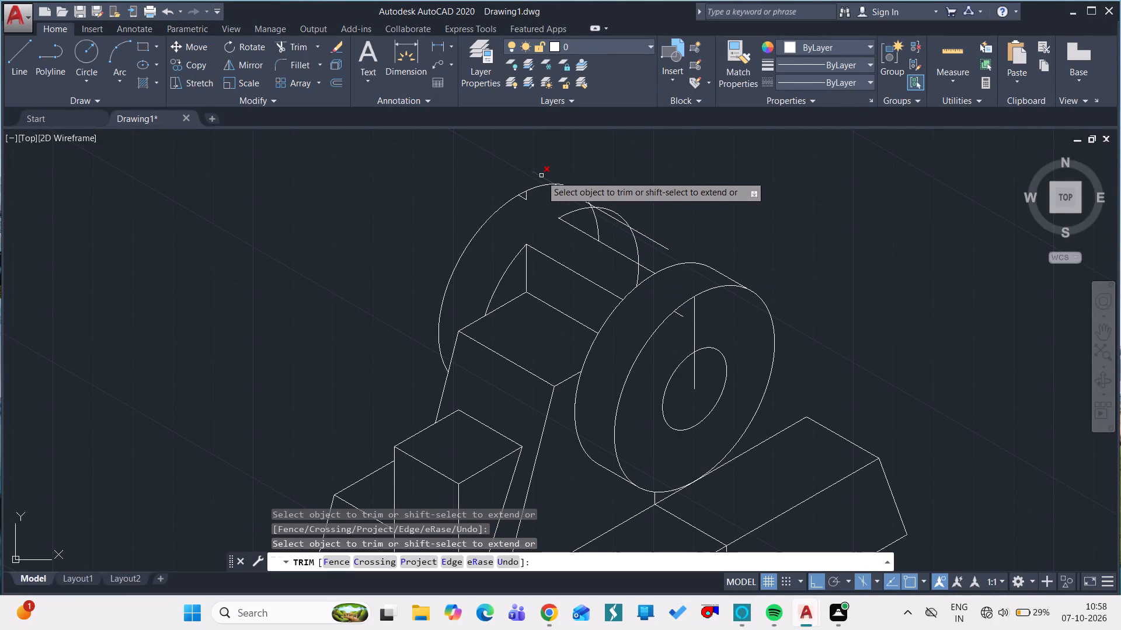
Draw a slanted line joining the upper outer rims of the two rear circles.
drag(541, 176, 631, 182)
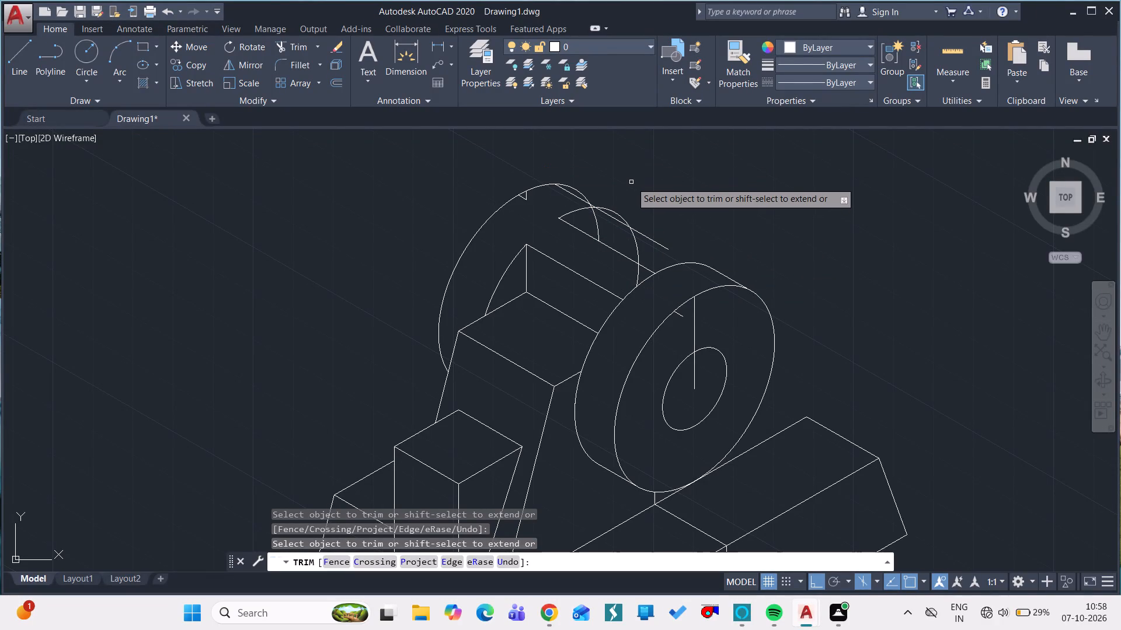
key(Escape)
text(L)
key(space)
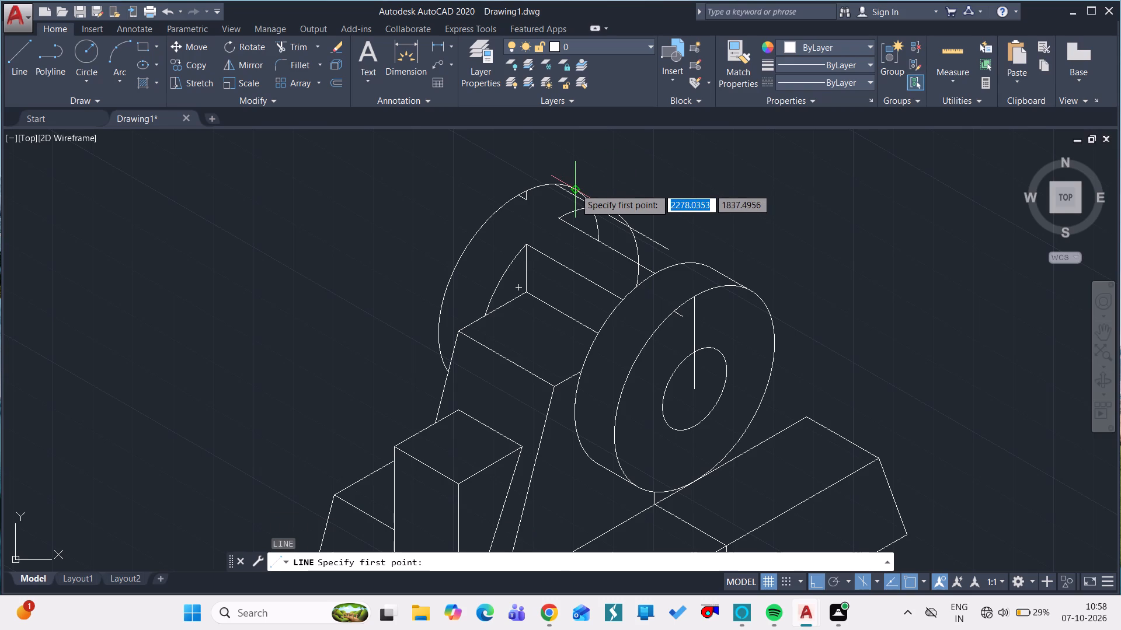
drag(575, 188, 611, 207)
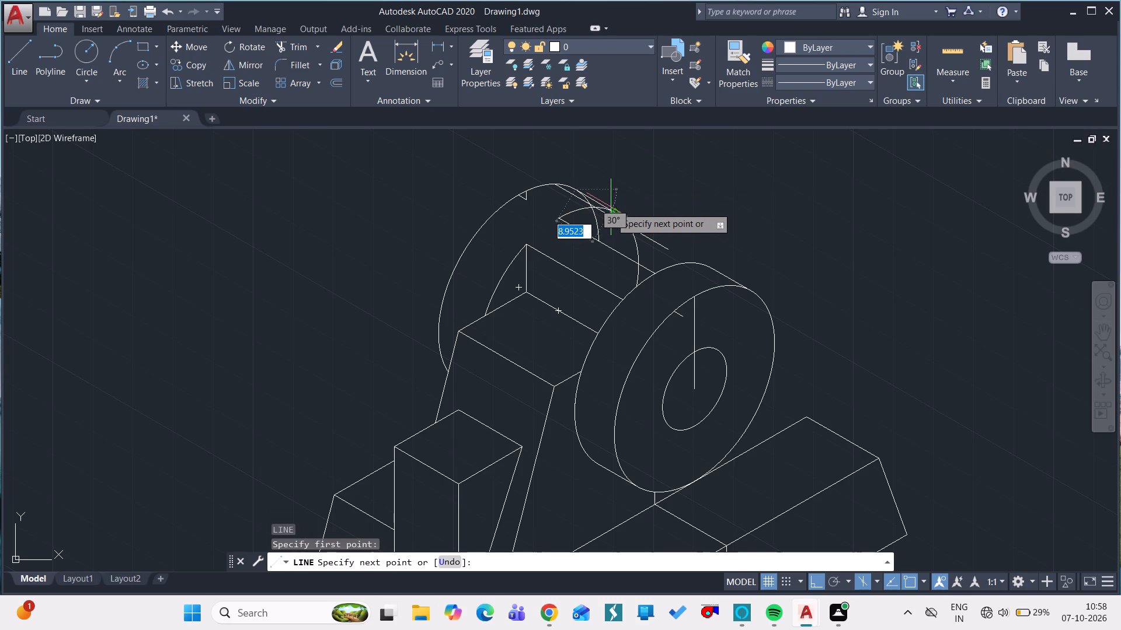
click(615, 213)
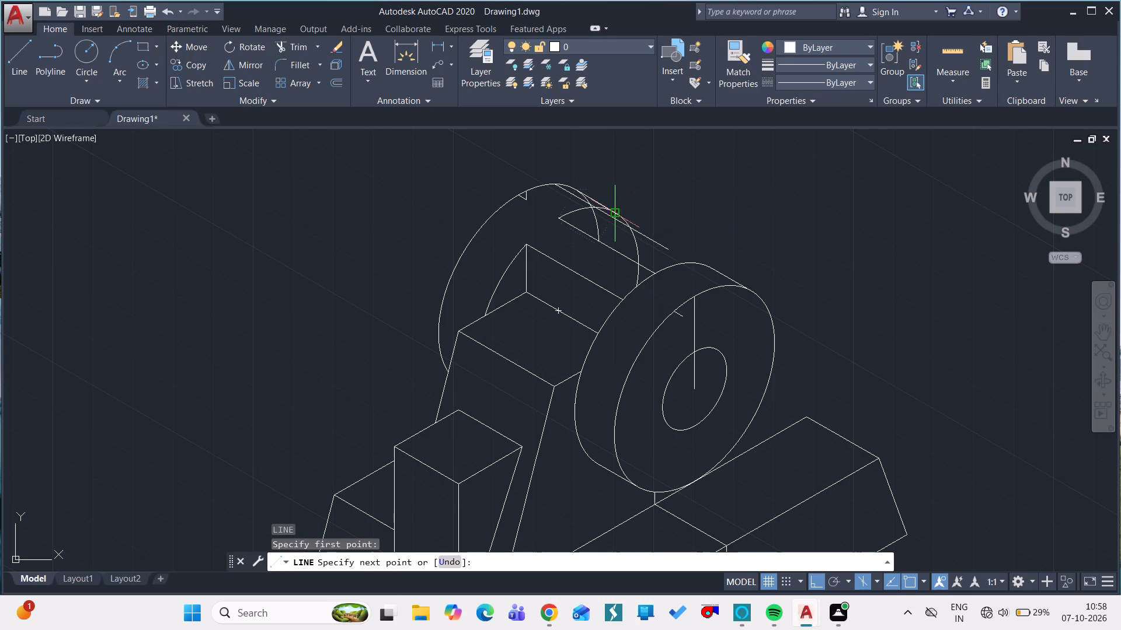
key(Escape)
Trim the first rear circle's arc between the new rim line and the lower slanted connecting line, and erase its leftover fragment.
text(TR)
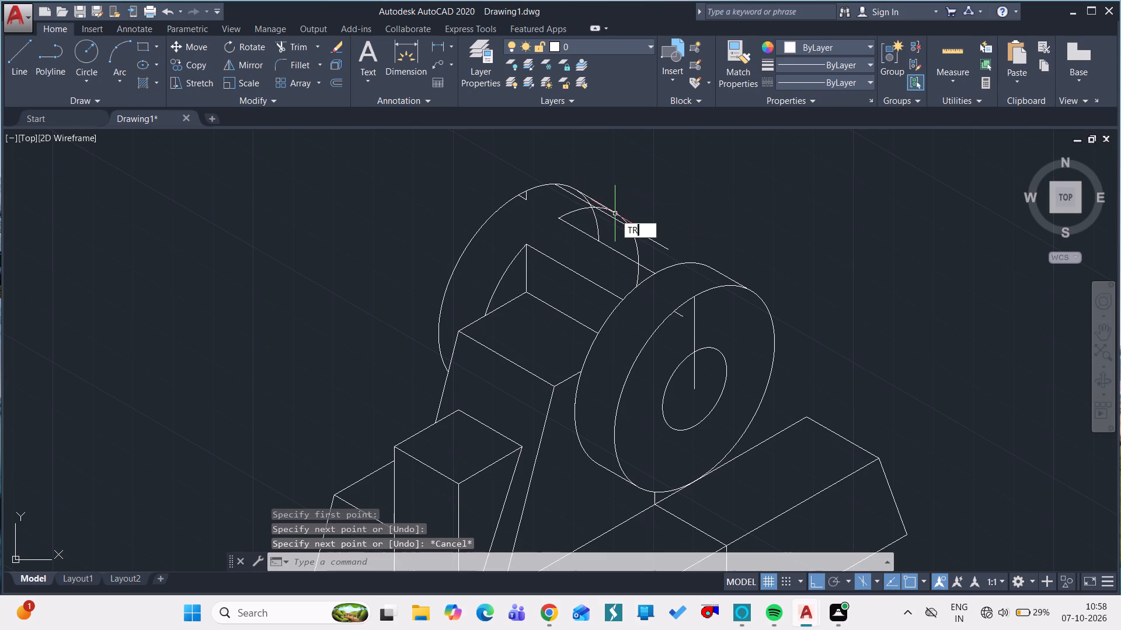
key(space)
key(space)
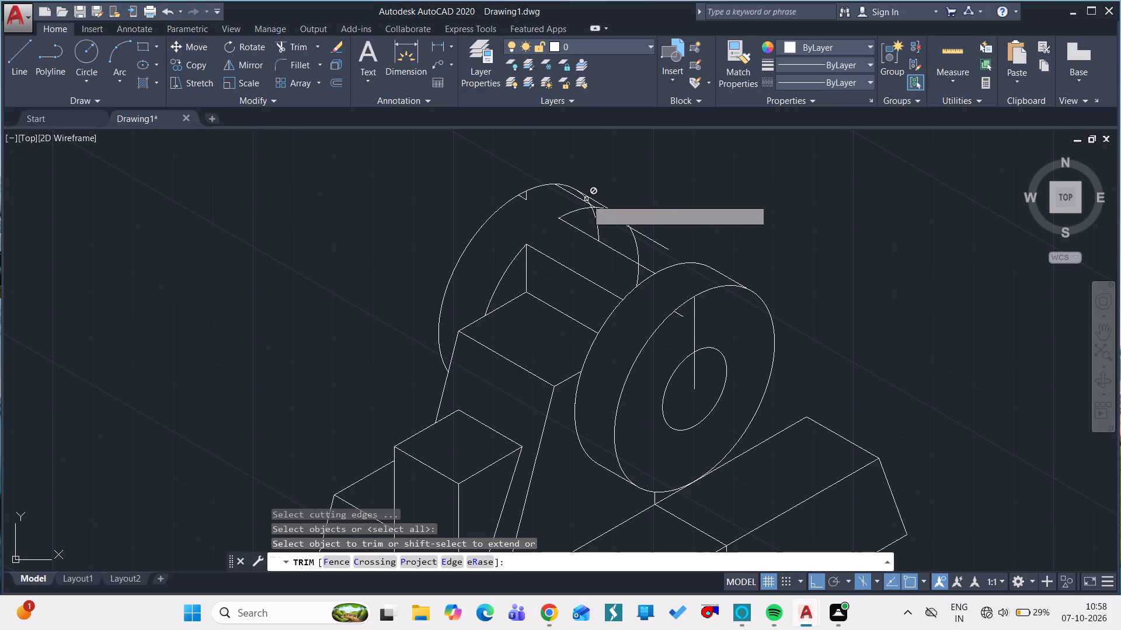
ctrl+scroll(586, 198, up, 2)
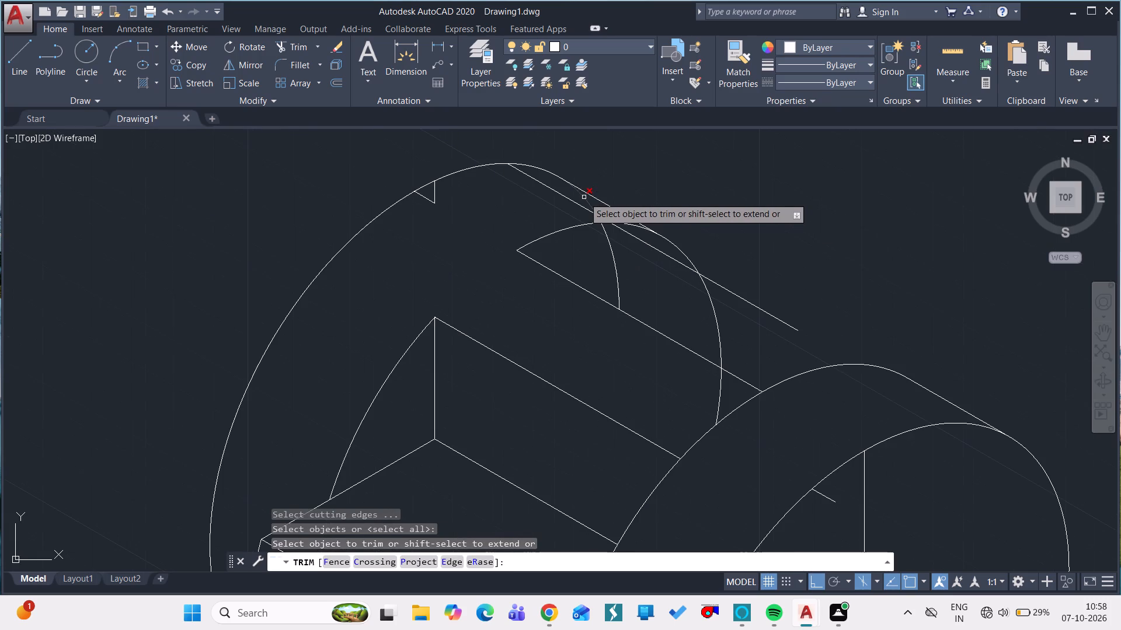
click(584, 197)
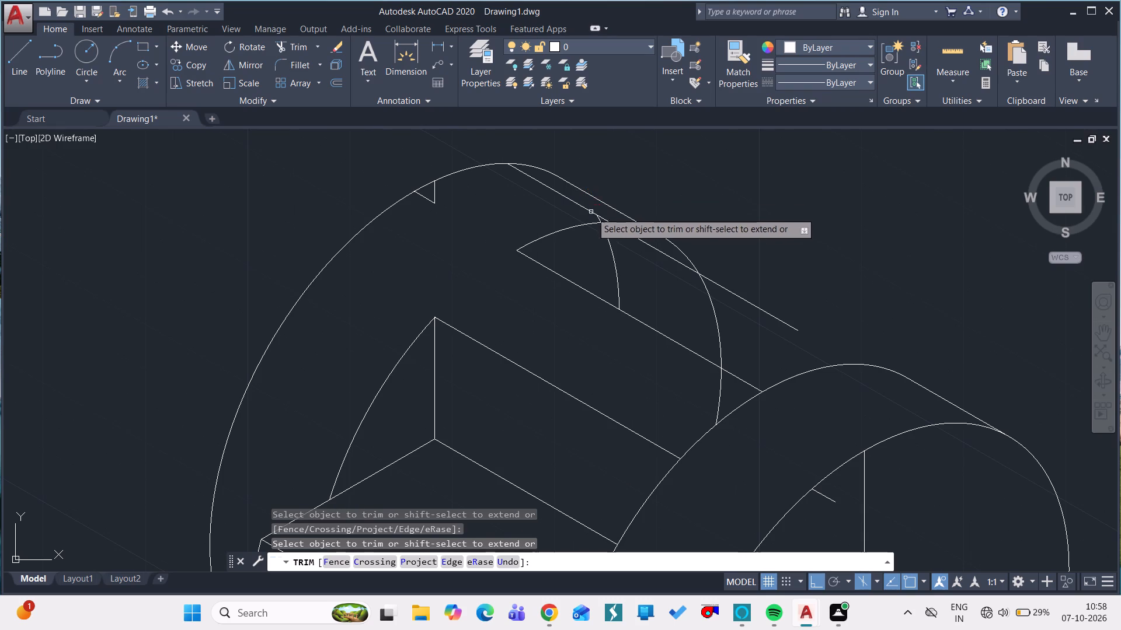
click(607, 238)
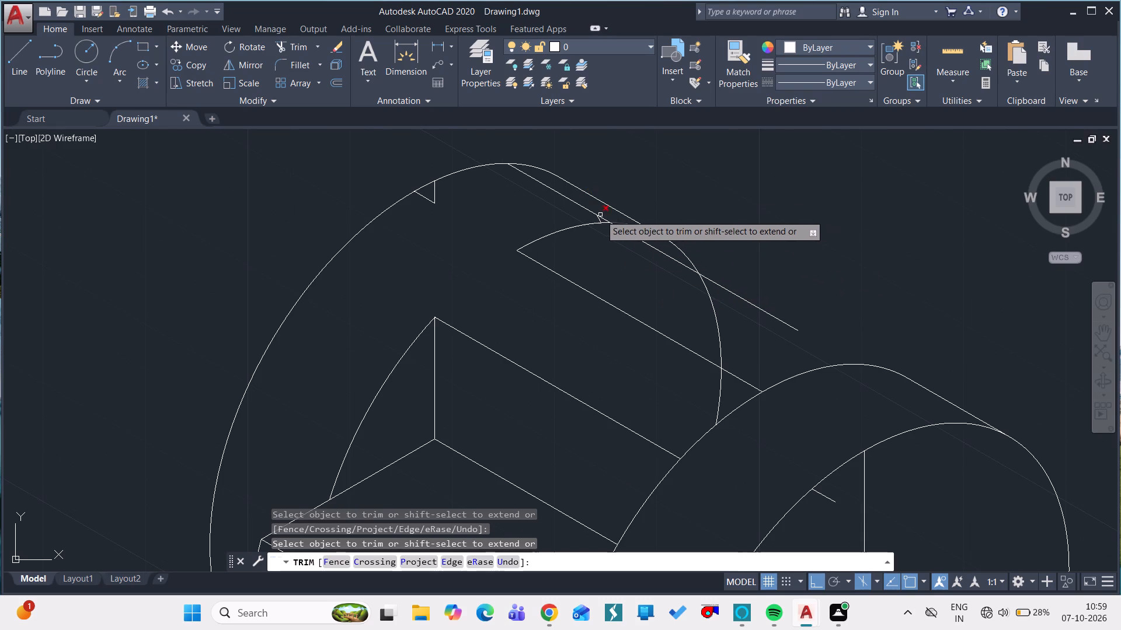
key(Escape)
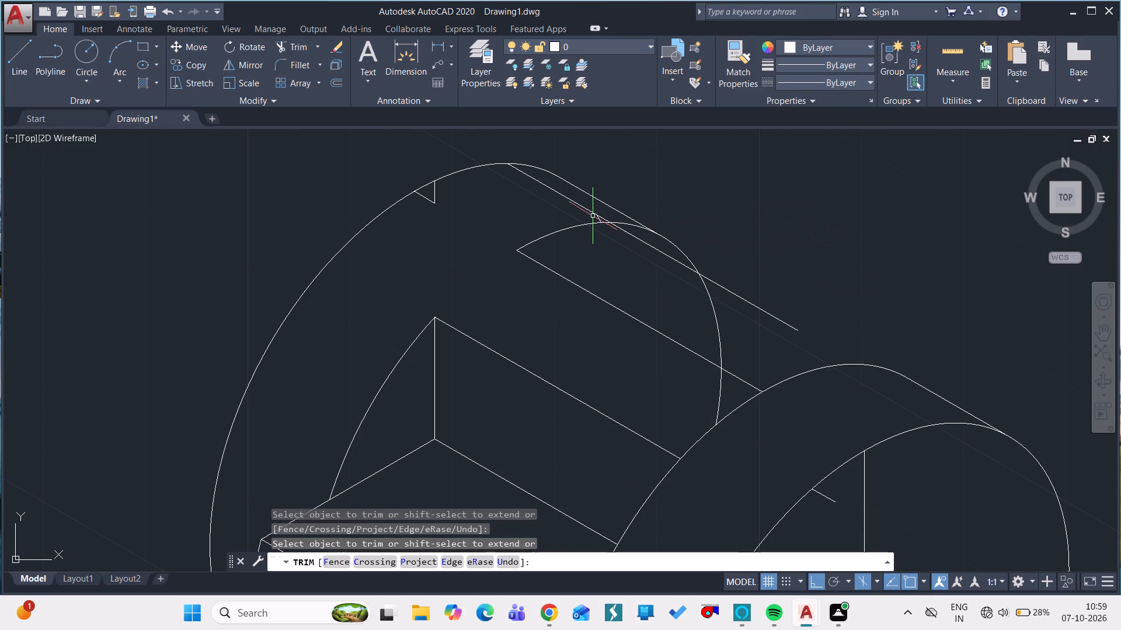
click(599, 218)
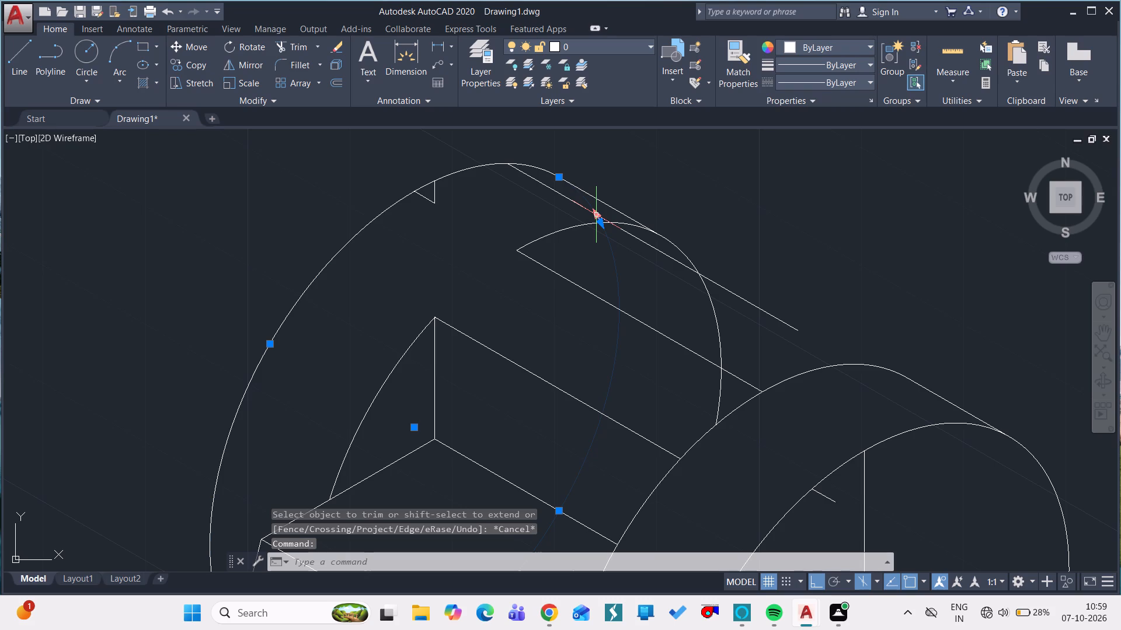
text(E)
key(space)
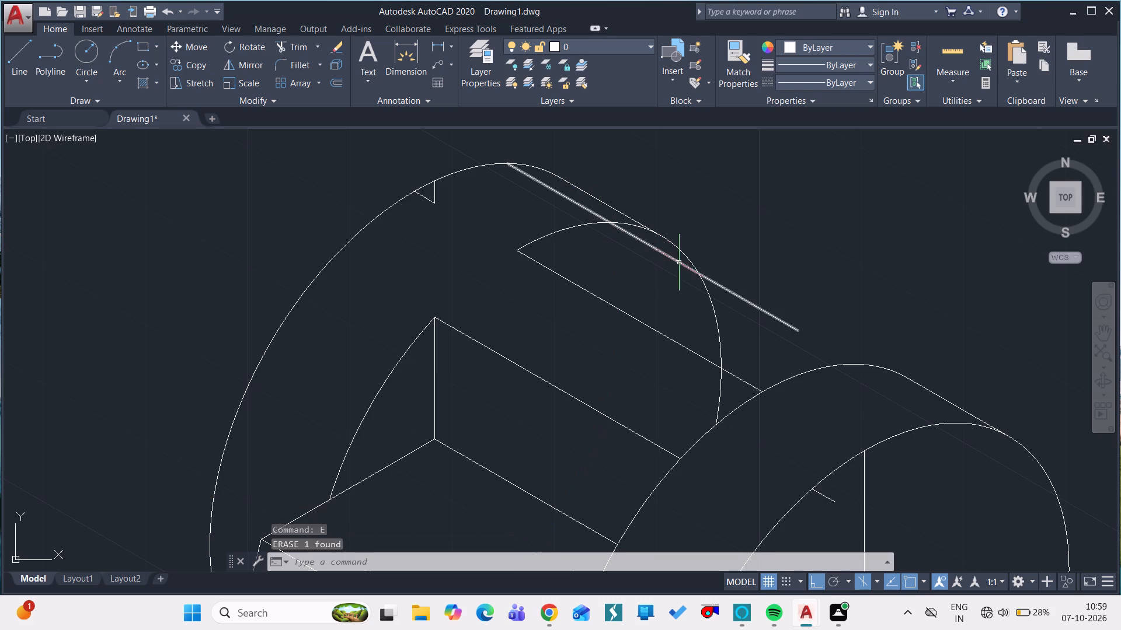
Erase the two short stray lines at the top of the rear disc and the stub on the front disc's face.
ctrl+scroll(713, 240, down, 1)
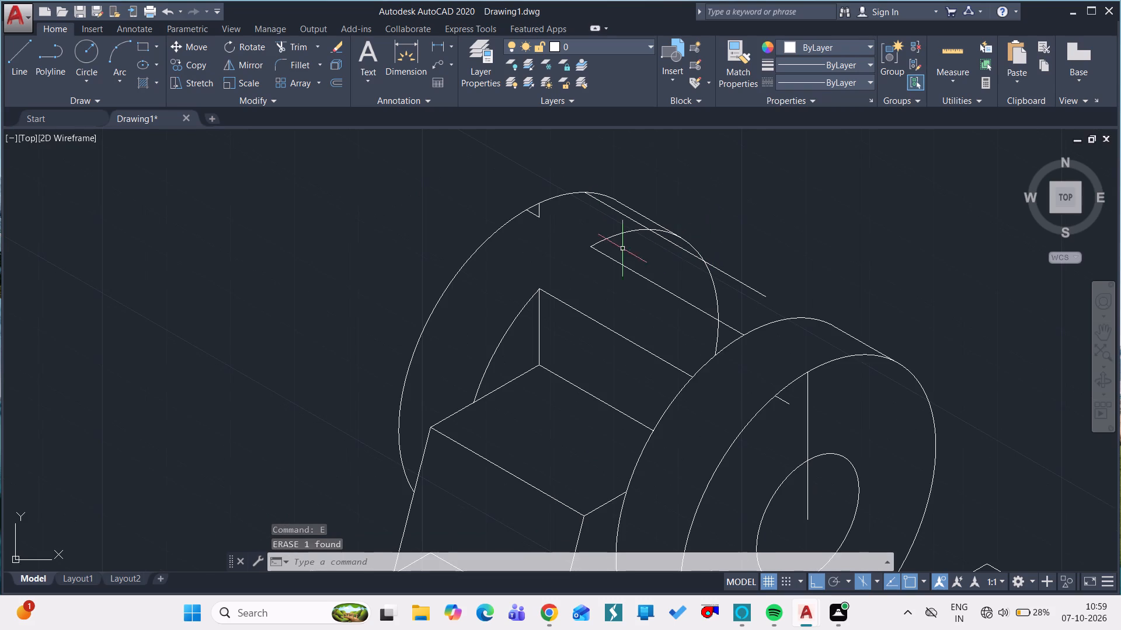
click(537, 213)
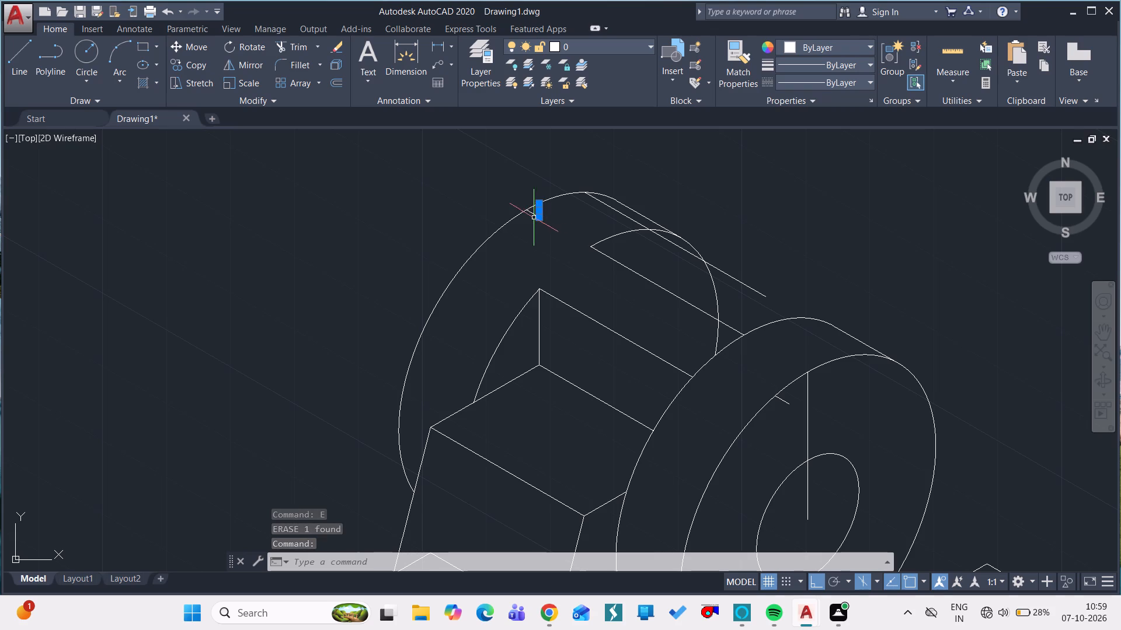
click(531, 213)
text(E)
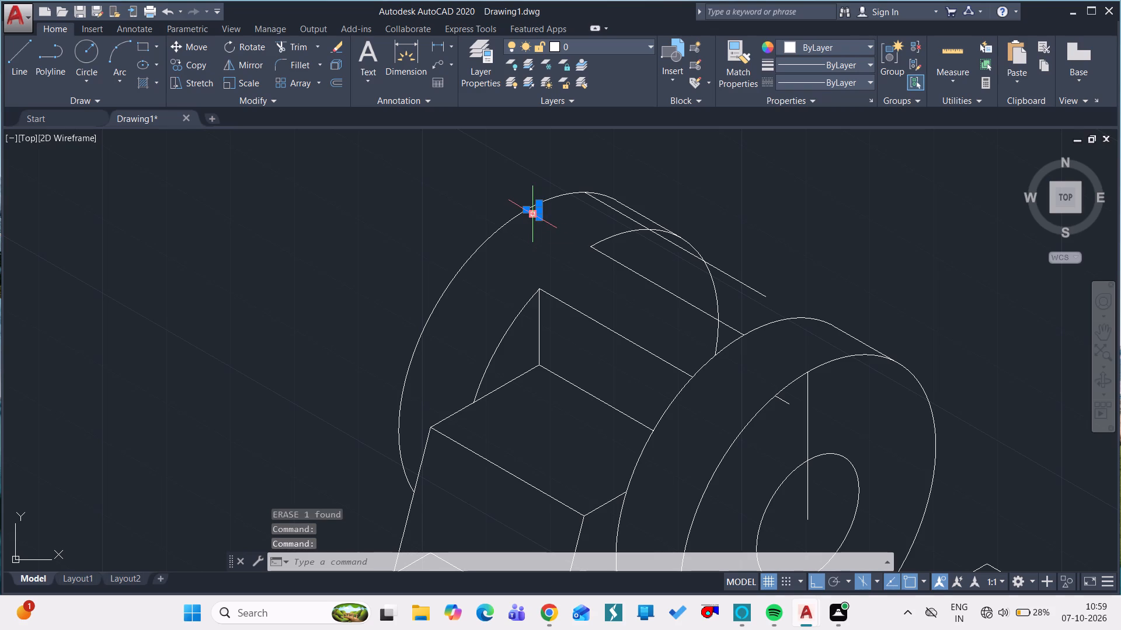
key(space)
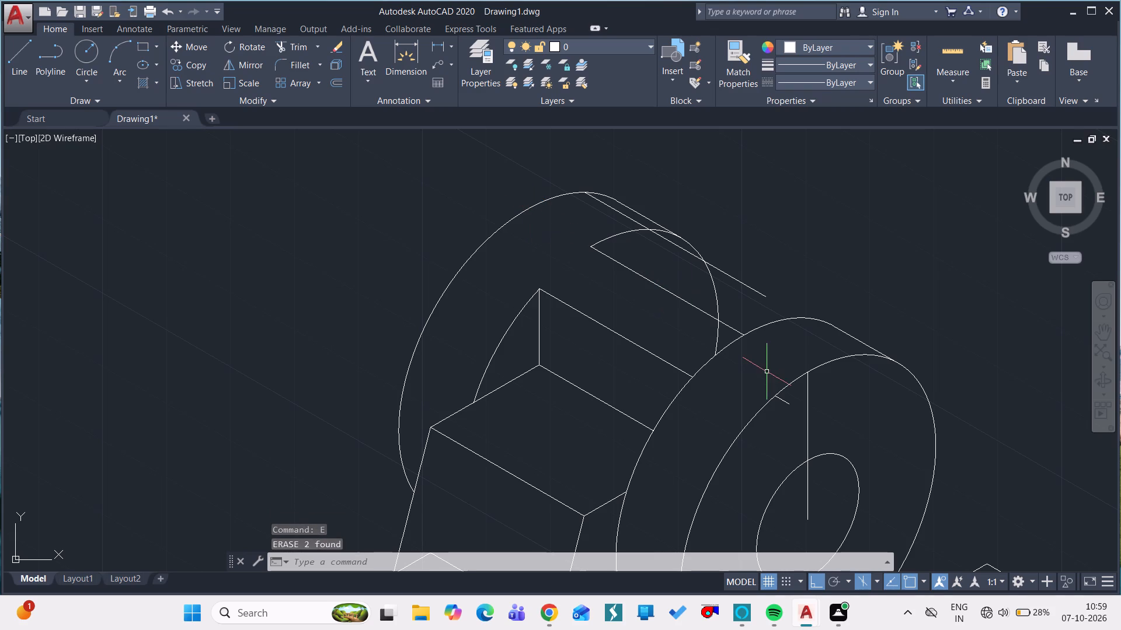
drag(782, 395, 784, 411)
click(784, 411)
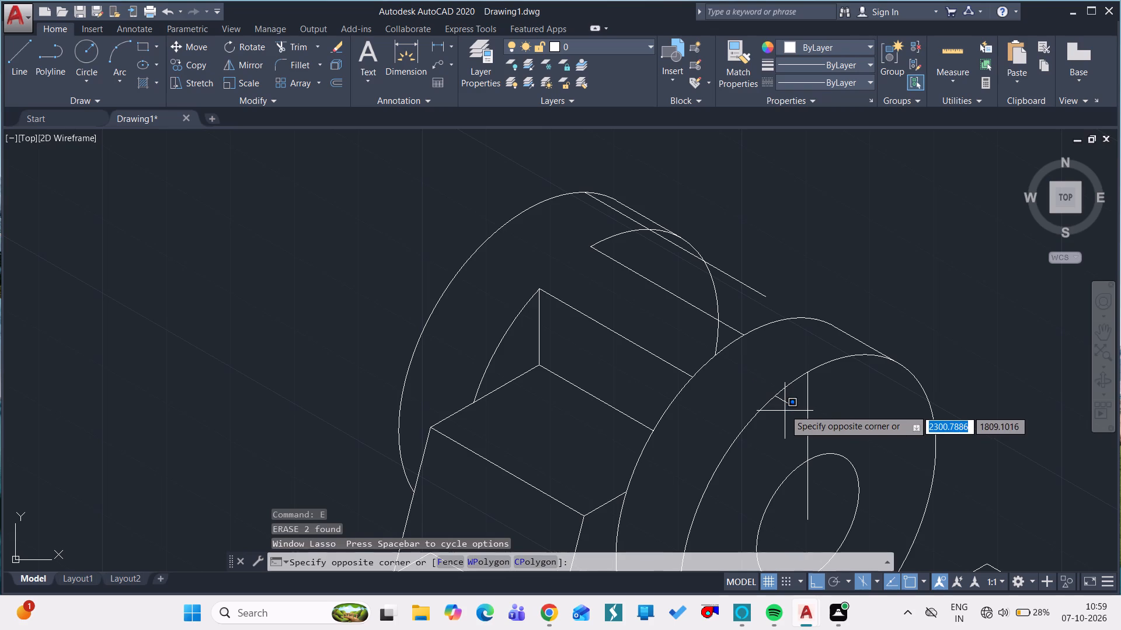
click(785, 403)
click(785, 403)
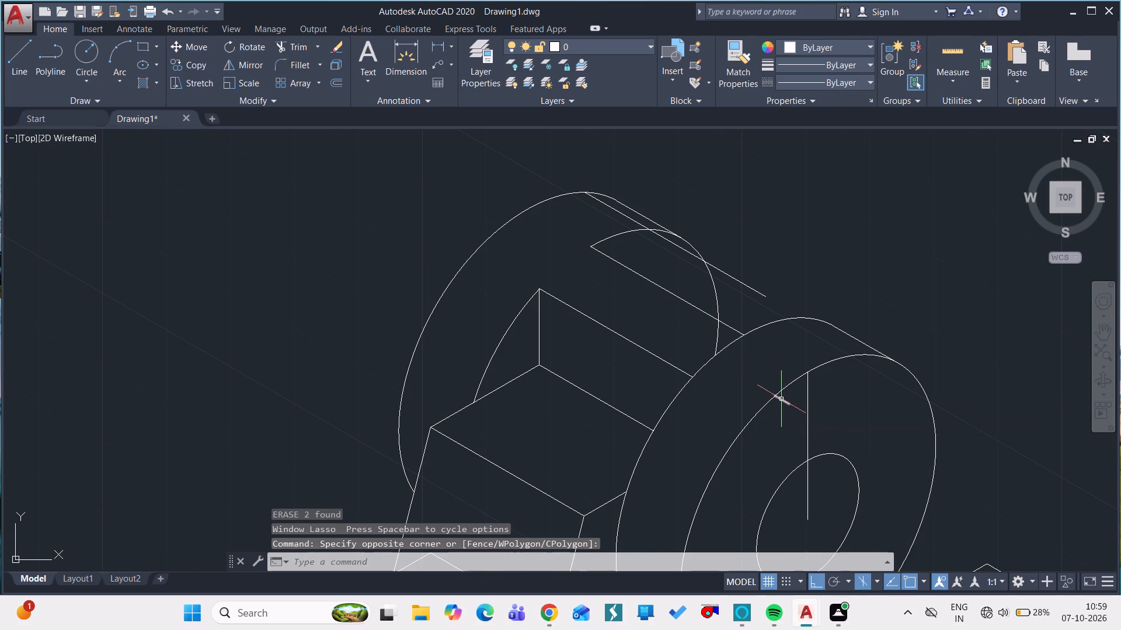
click(781, 399)
text(E)
key(space)
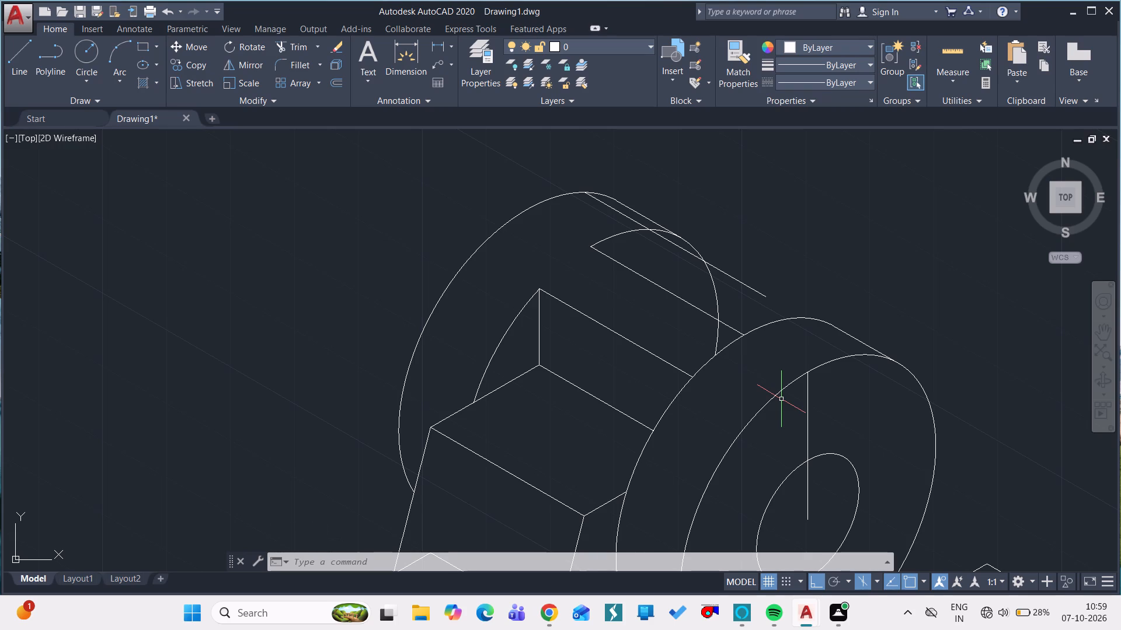
Trim the second rear circle's arc below the lower slanted line and the front disc's back rim from there to the arm's upper edge.
text(TR)
key(space)
key(space)
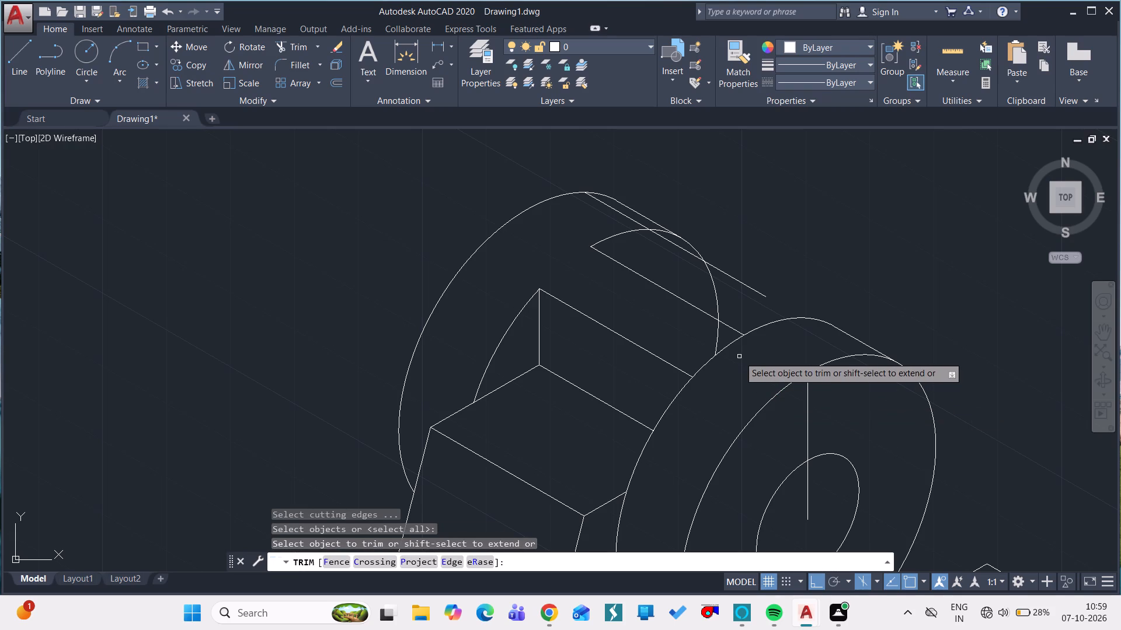
click(716, 332)
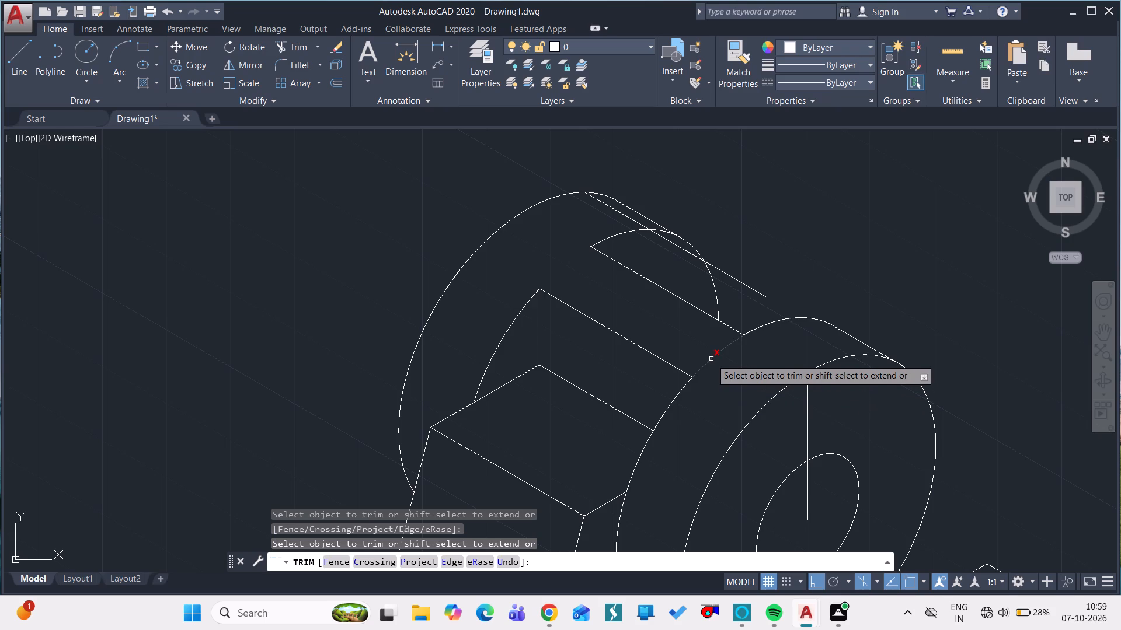
click(711, 359)
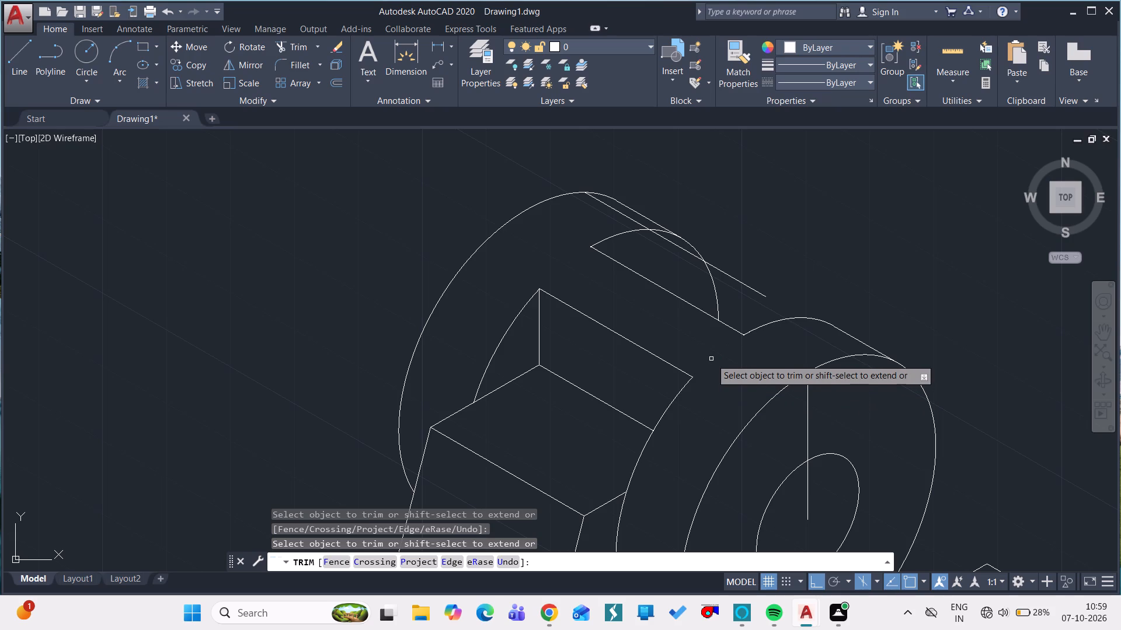
key(Escape)
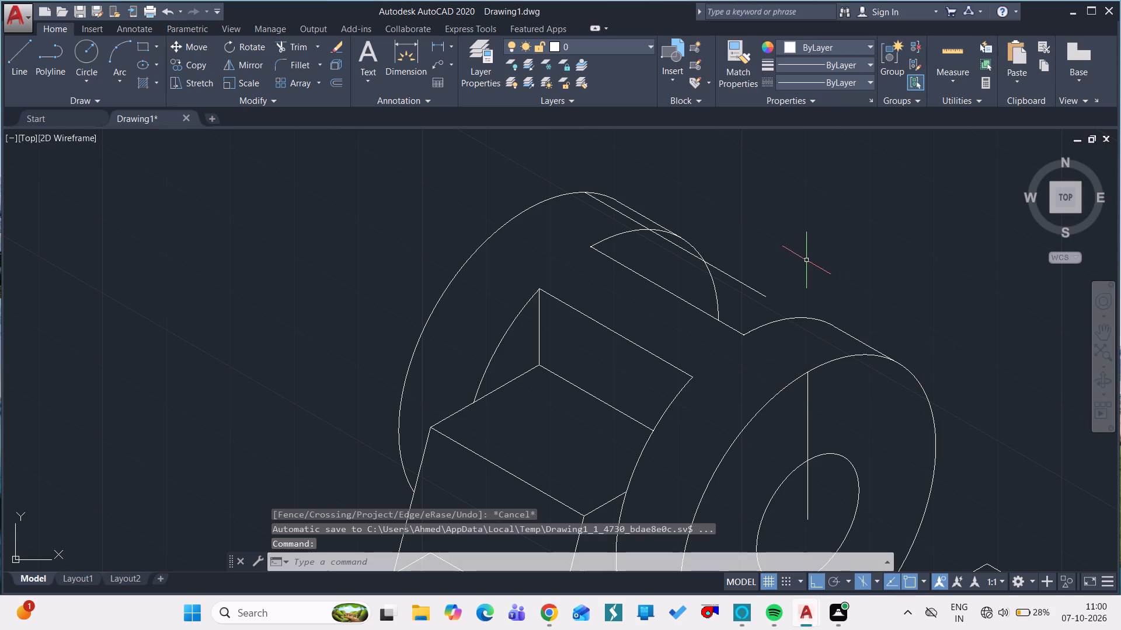
Draw a line from the end of the upper slanted connecting line onto the front disc, continuing in the same direction.
text(L)
key(space)
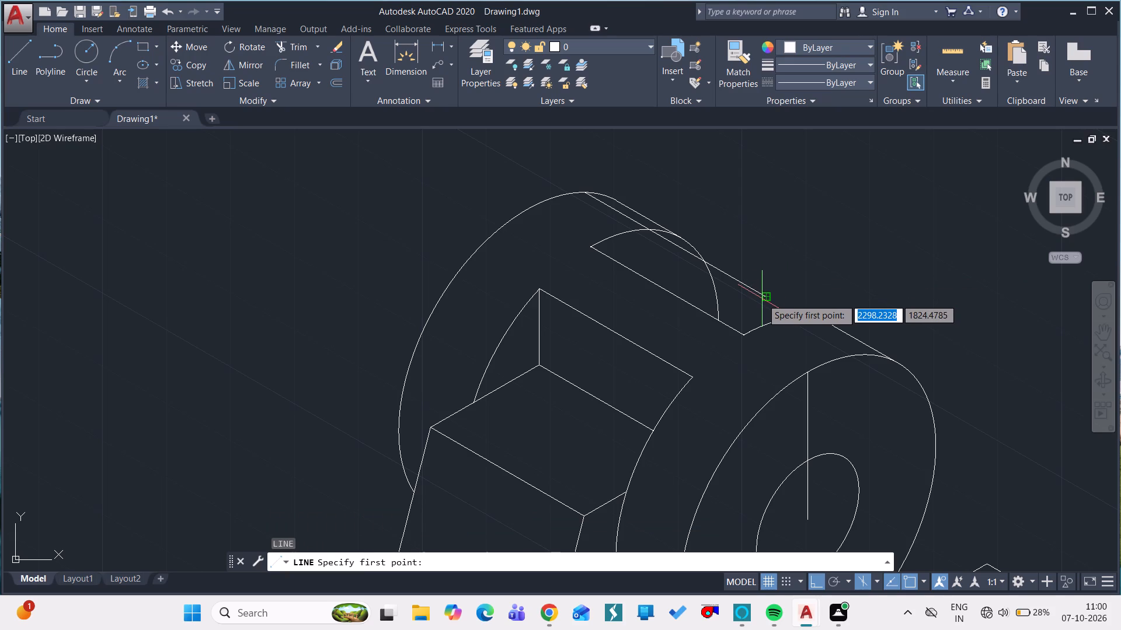
drag(765, 296, 812, 324)
click(830, 338)
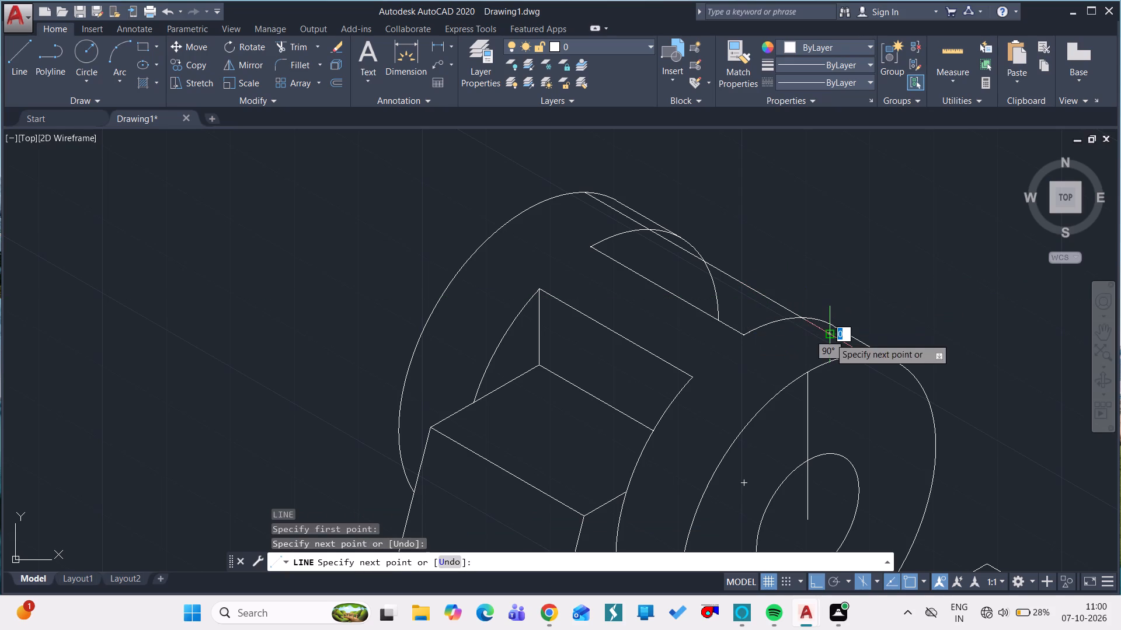
key(Escape)
Trim the new line's overrun inside the front disc, the disc's back rim between the connecting lines, and the lower slanted line's end.
text(TR)
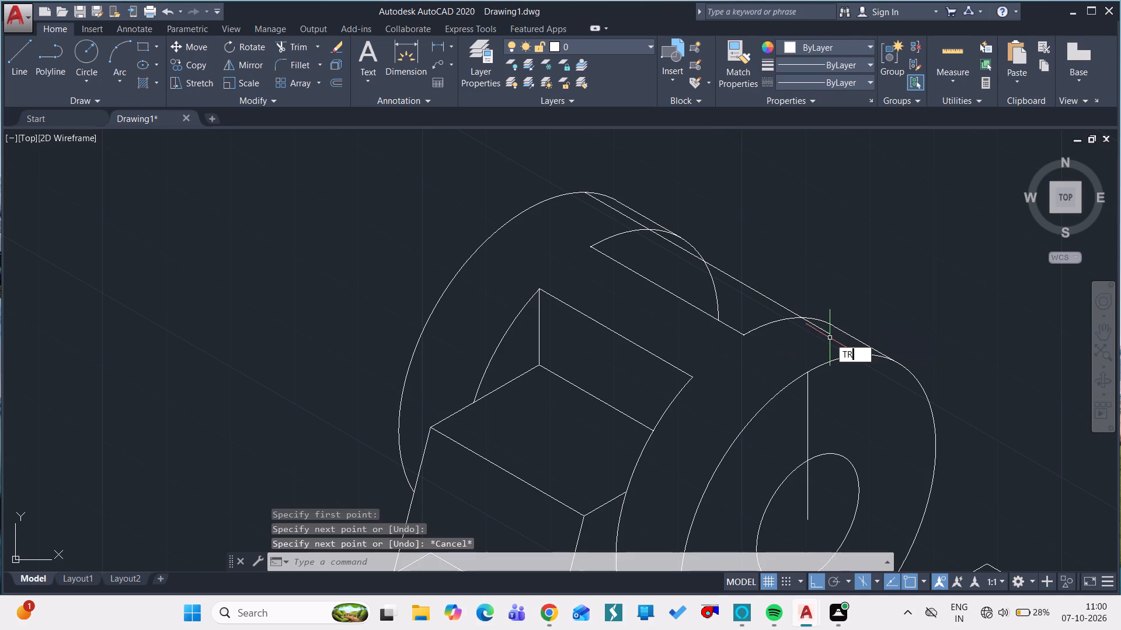
key(space)
key(space)
click(822, 332)
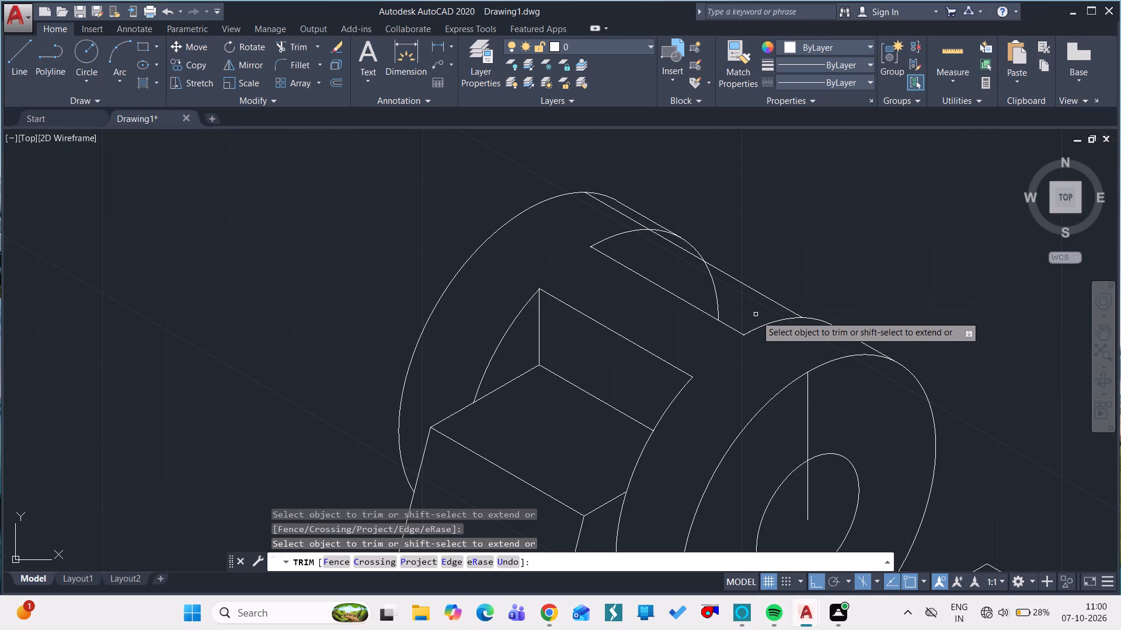
drag(757, 329, 733, 331)
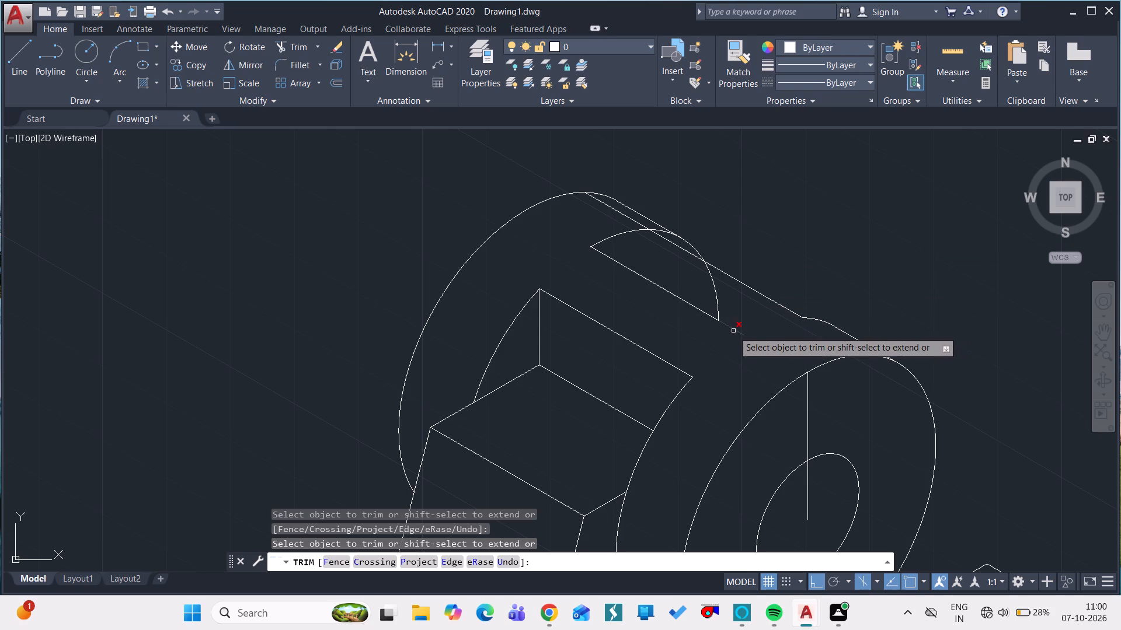
drag(733, 331, 701, 311)
click(701, 311)
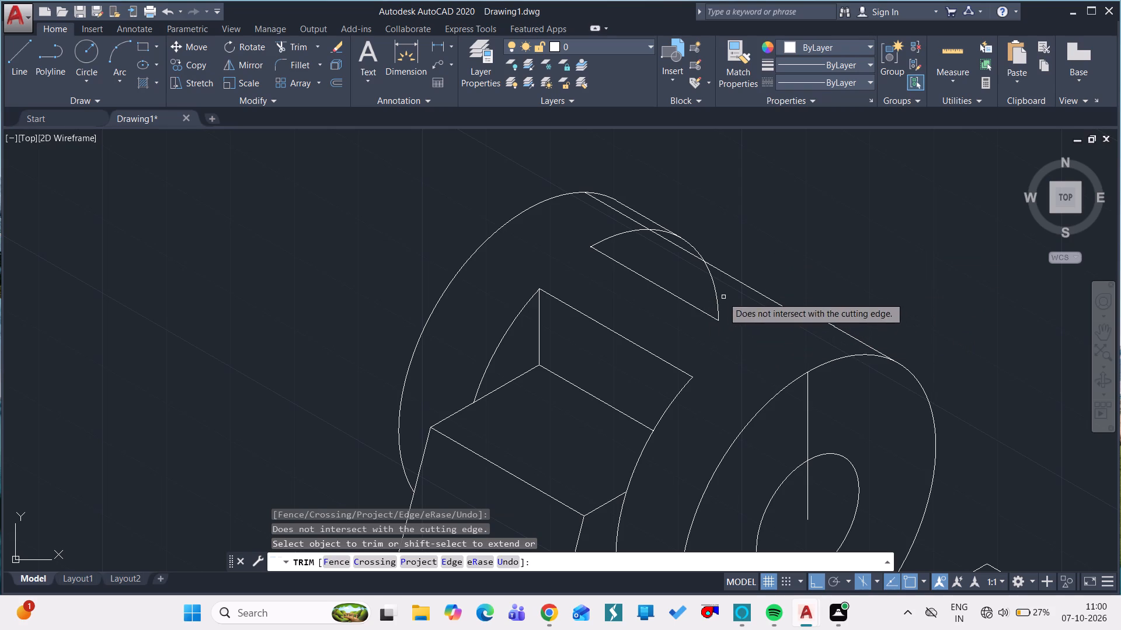
Trim the second rear circle's arc below the lower slanted connecting line, and that line's portion between the rear disc's top and the arc.
click(717, 294)
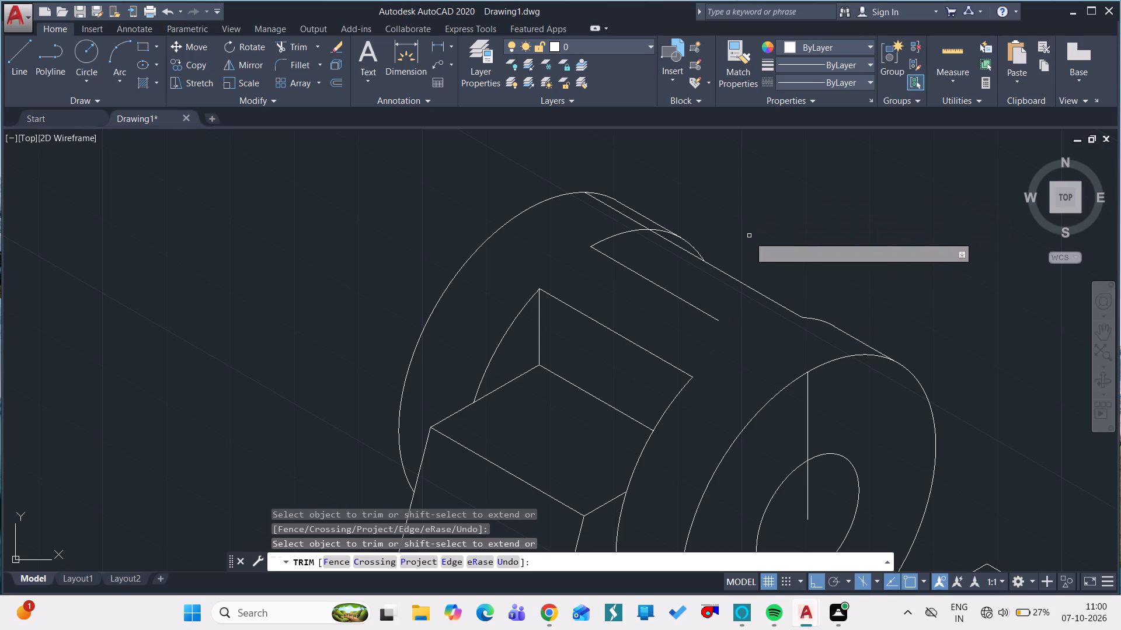
click(631, 233)
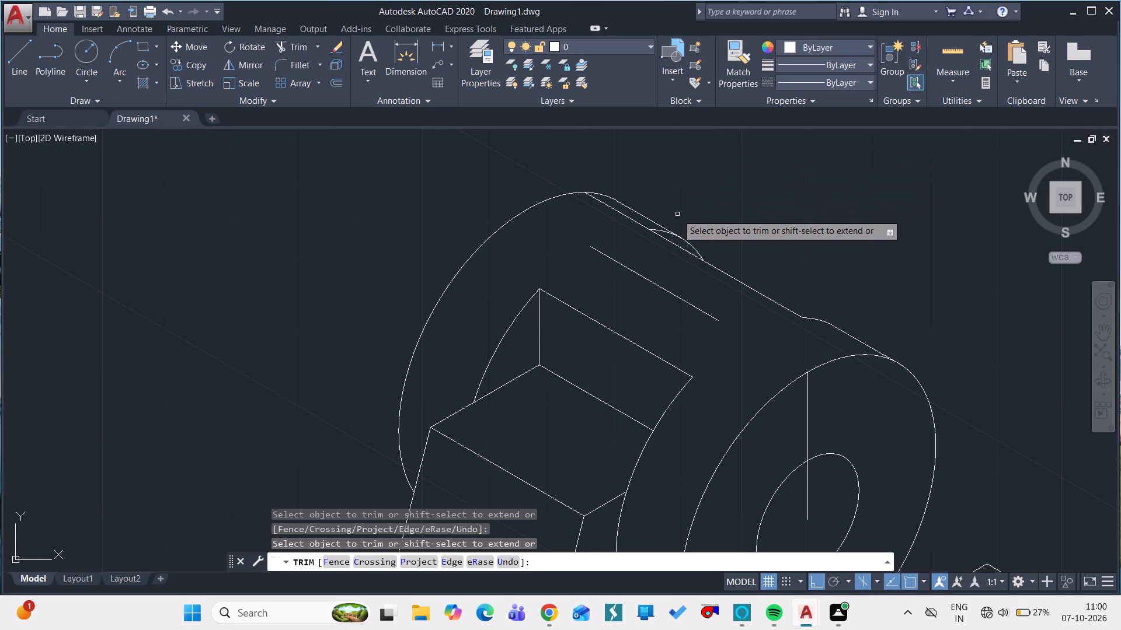
drag(624, 216, 654, 202)
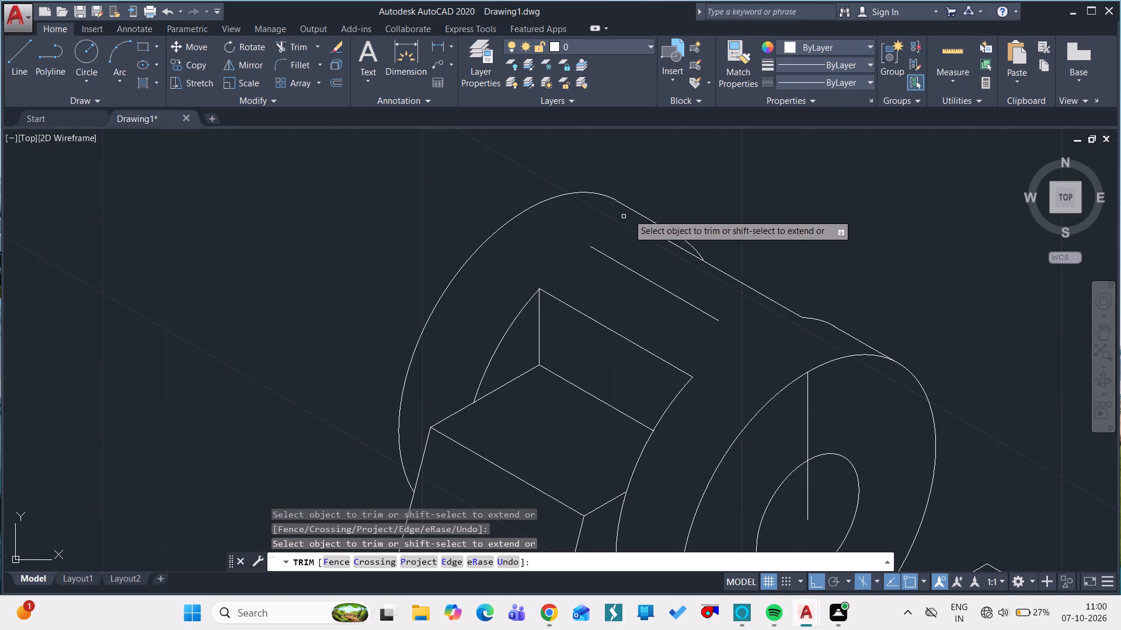
drag(654, 202, 728, 226)
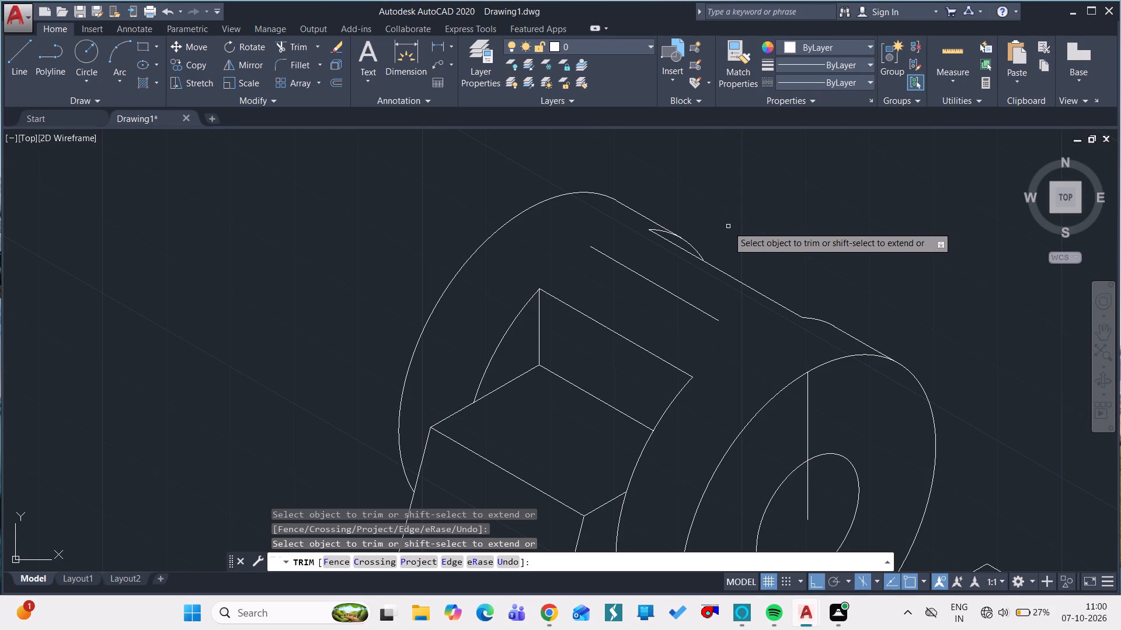
drag(728, 226, 728, 228)
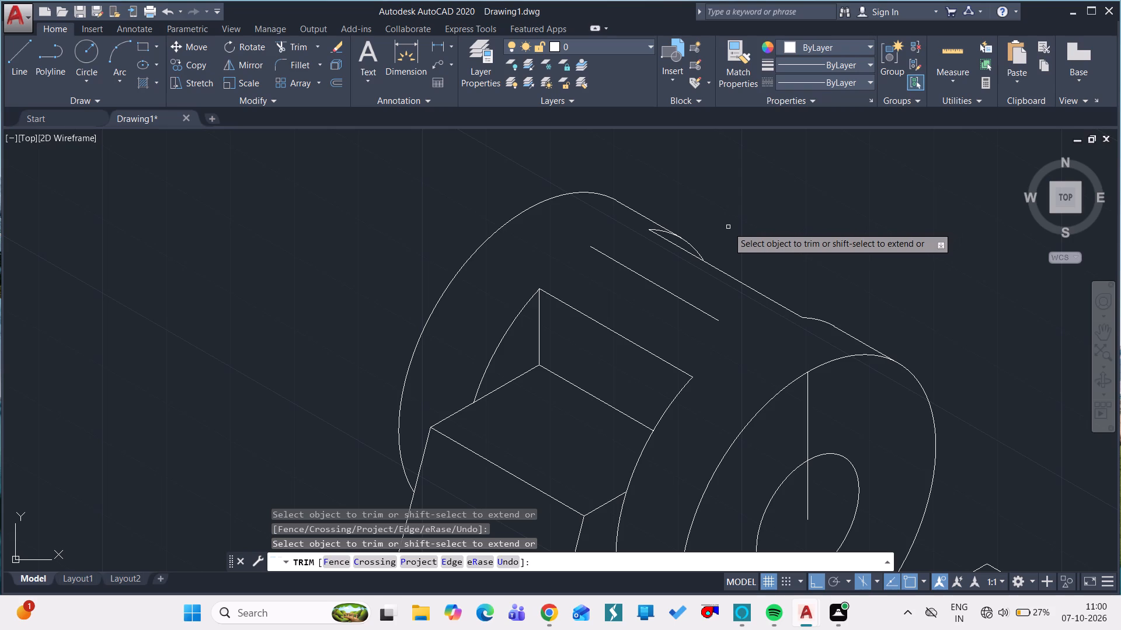
drag(728, 228, 713, 244)
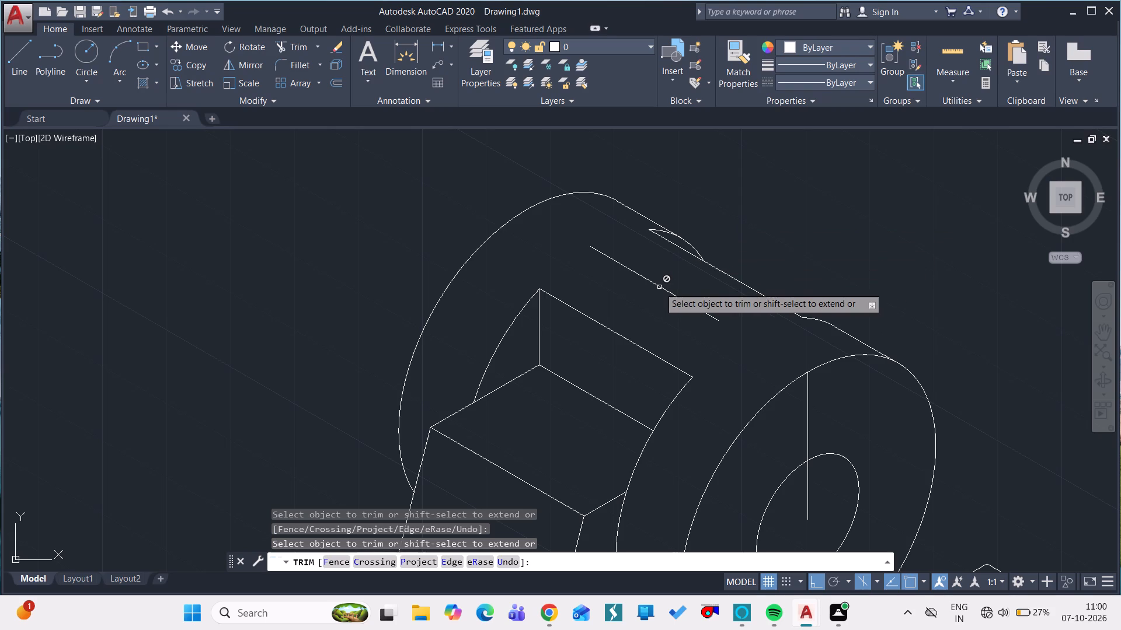
key(Escape)
Erase the detached slanted line between the discs and the vertical line on the front disc's face.
click(659, 287)
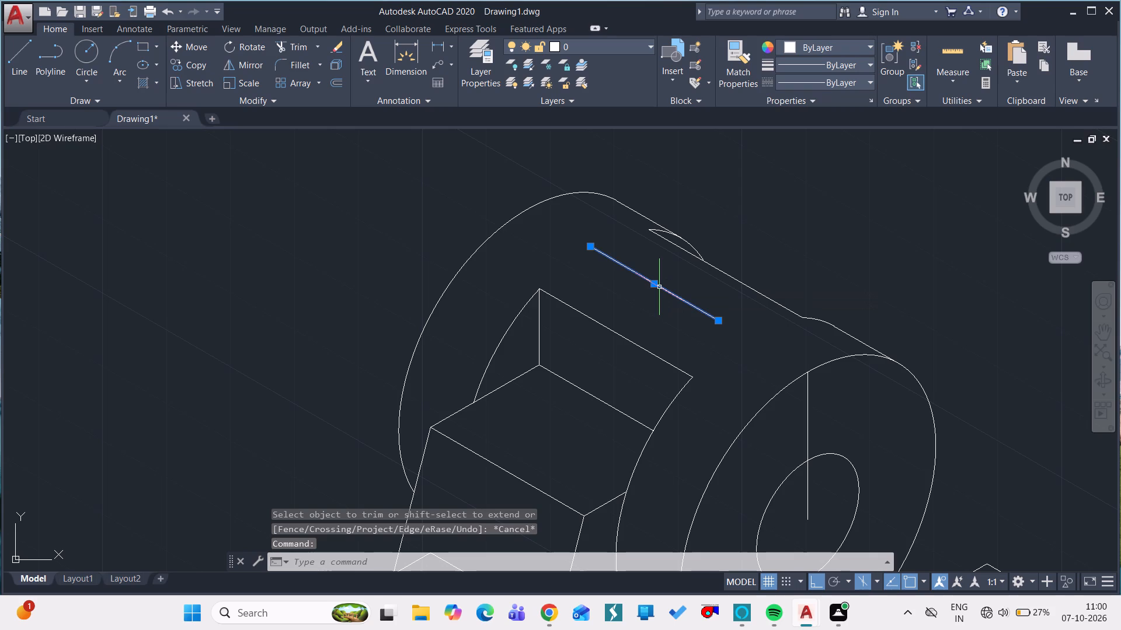
key(e)
key(space)
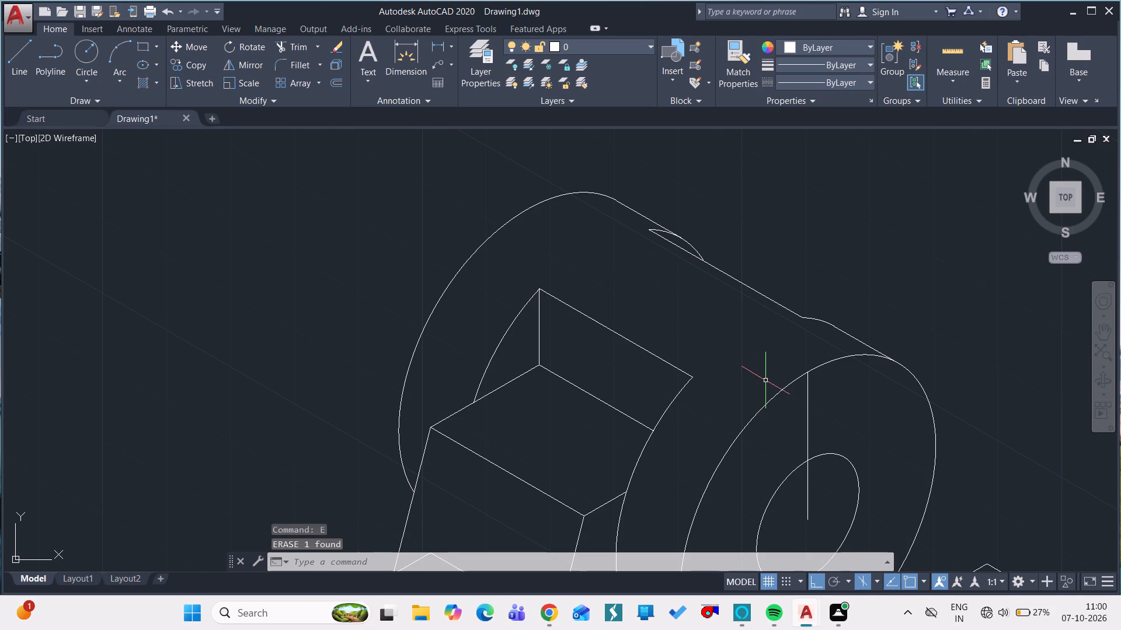
click(807, 412)
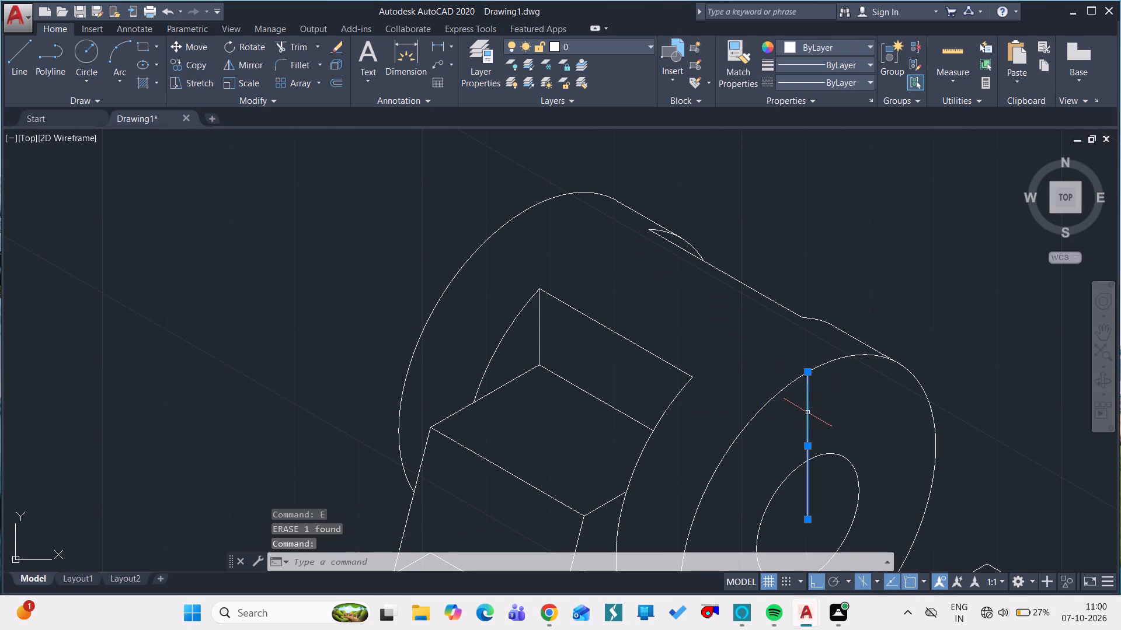
text(E)
key(space)
Draw a line about 70 units long at 30° in the right isoplane from the back inner corner of the arm's top face.
ctrl+scroll(807, 412, down, 4)
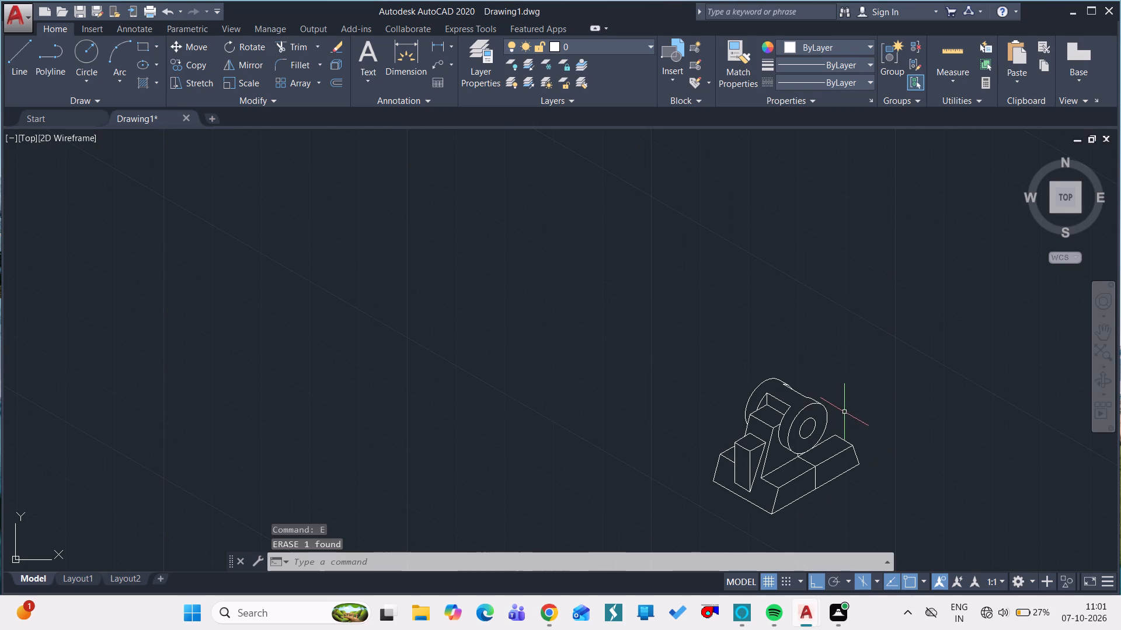
ctrl+scroll(836, 397, up, 2)
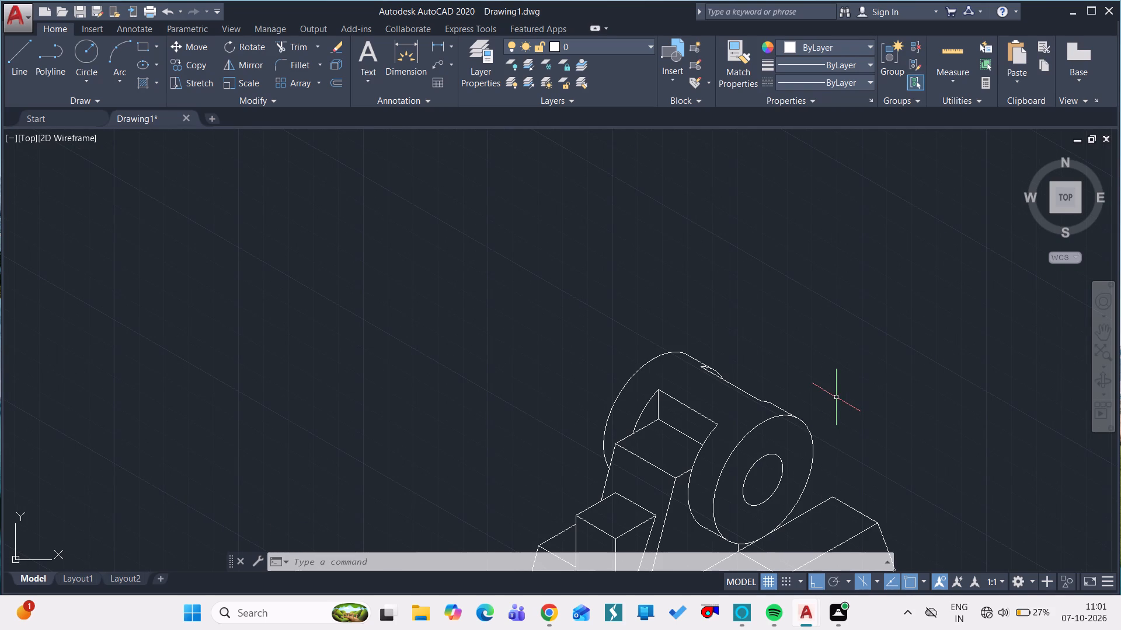
text(L)
key(space)
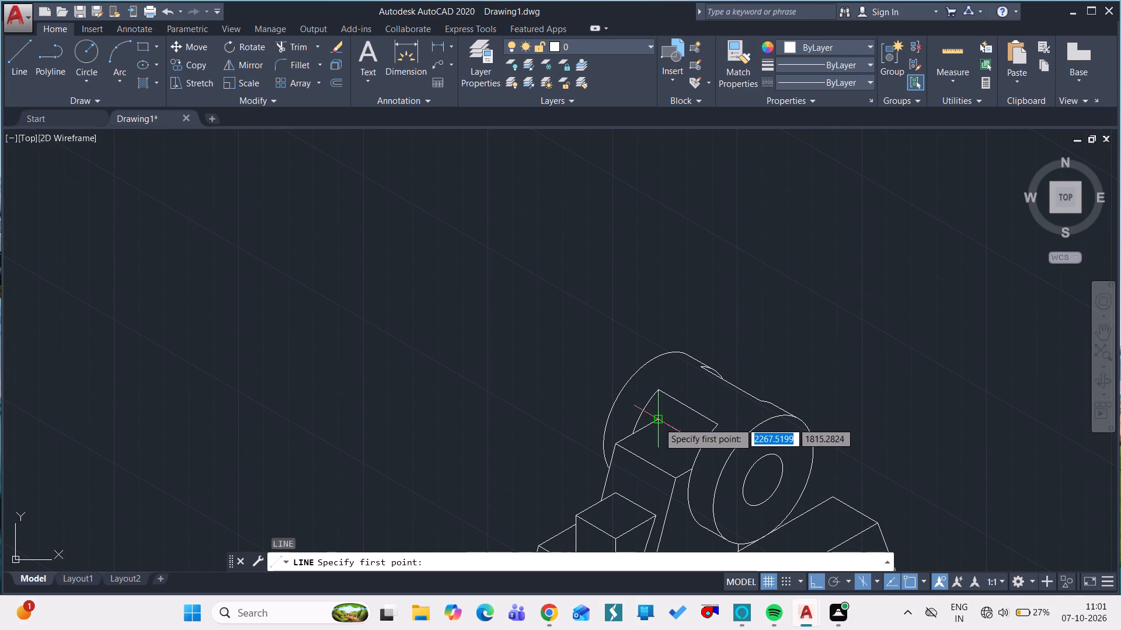
drag(659, 422, 763, 377)
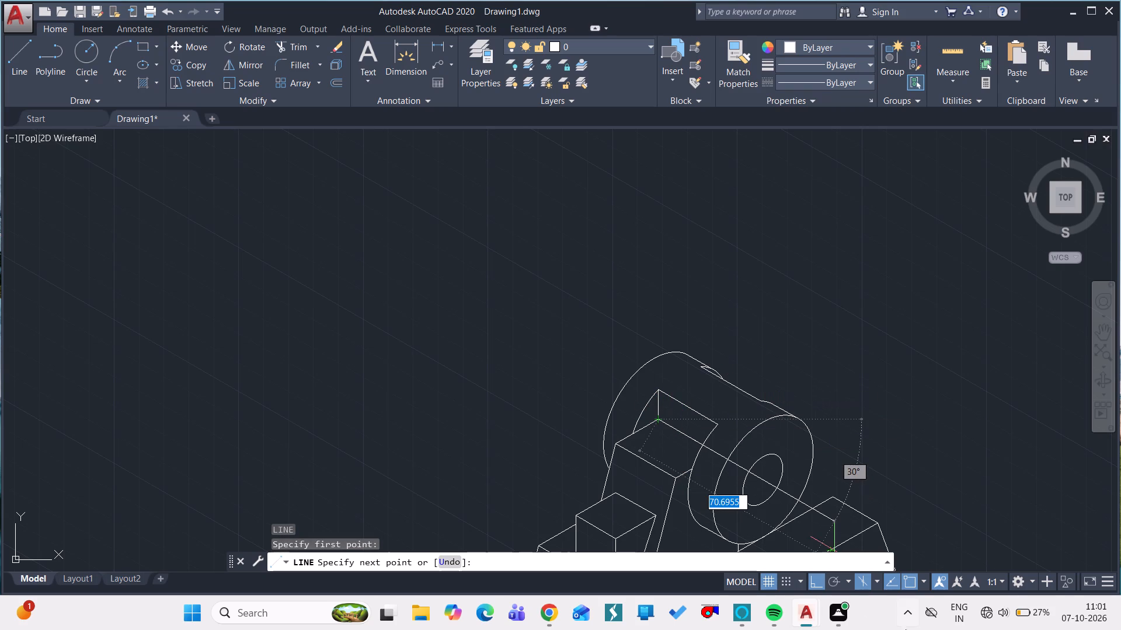
click(880, 582)
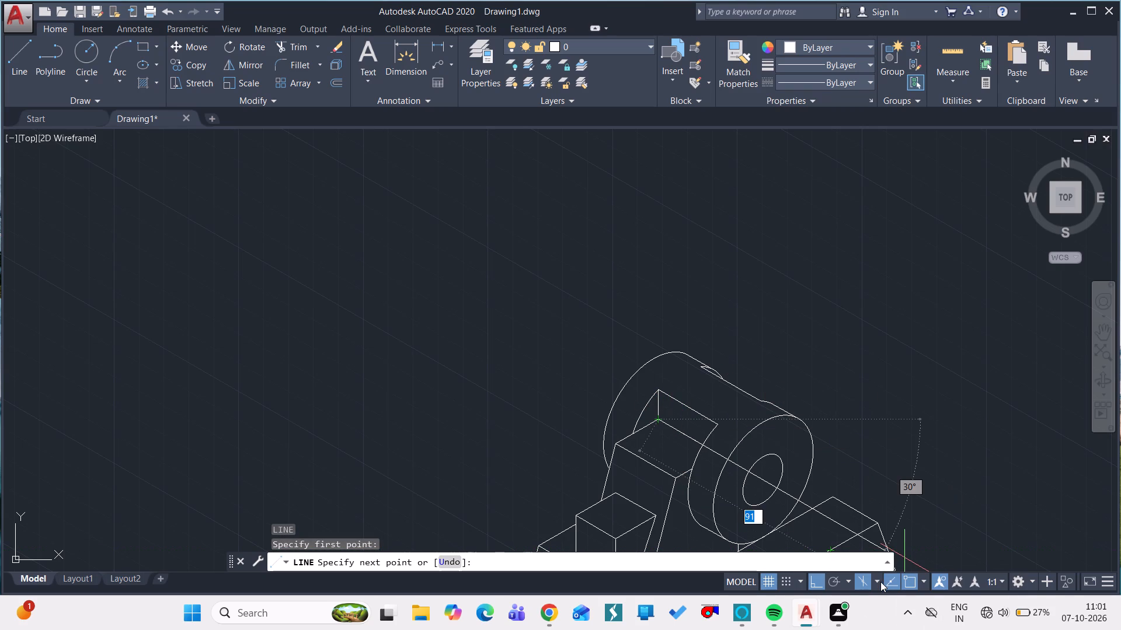
click(892, 559)
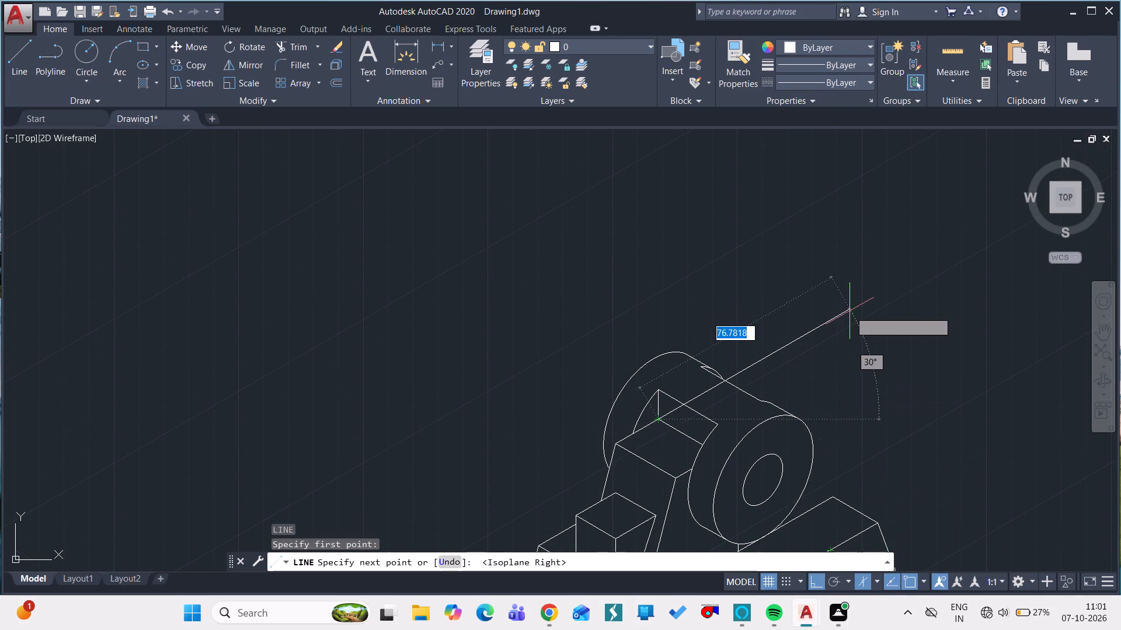
ctrl+scroll(850, 311, up, 1)
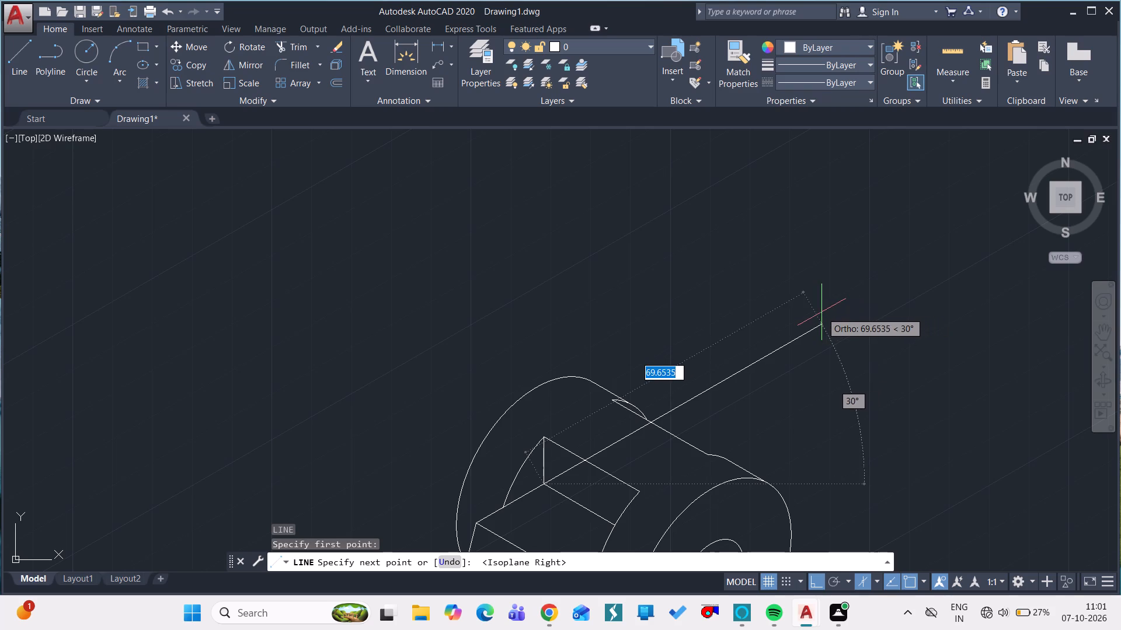
ctrl+scroll(821, 312, up, 3)
ctrl+scroll(821, 312, down, 2)
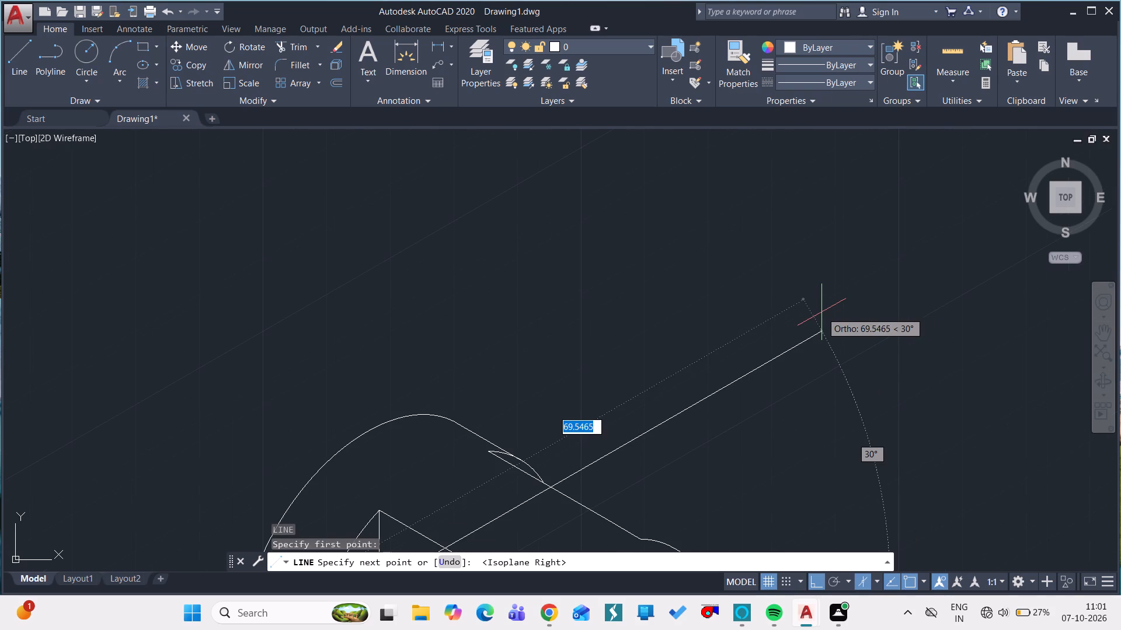
ctrl+scroll(821, 312, down, 2)
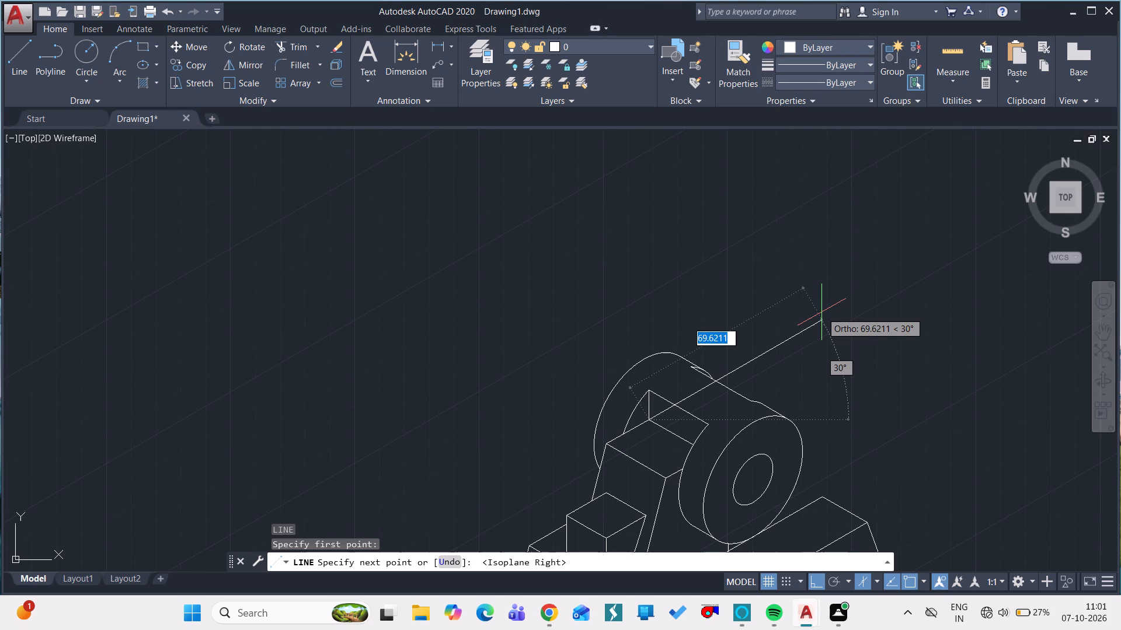
click(821, 312)
key(Escape)
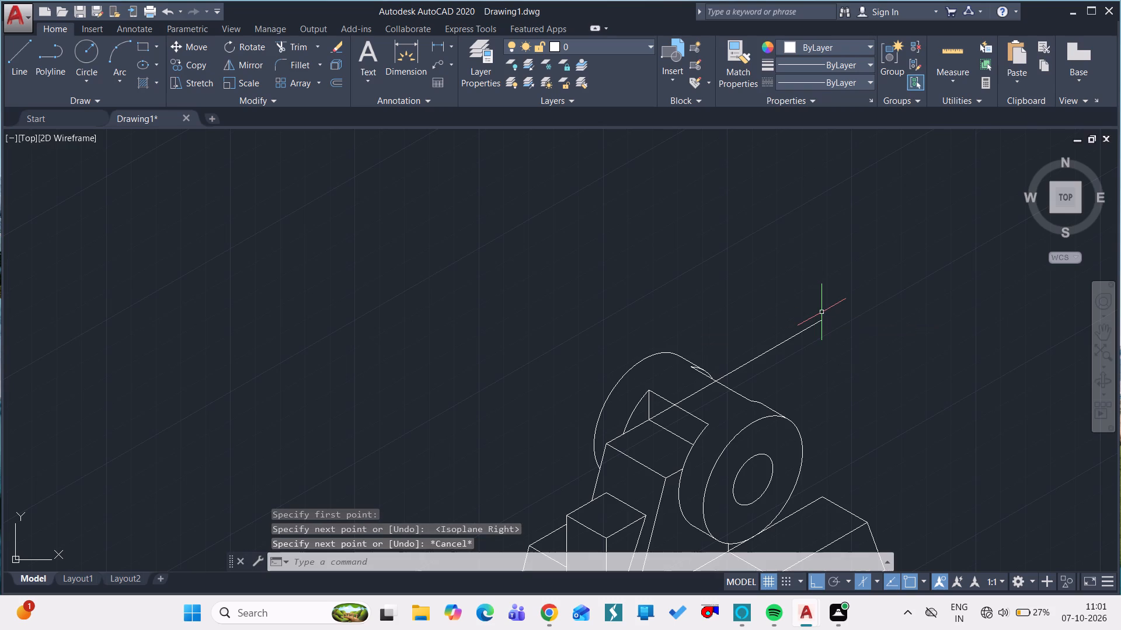
Trim the new 30° line's overrun beyond the slanted connecting line between the discs.
text(TR)
key(space)
key(space)
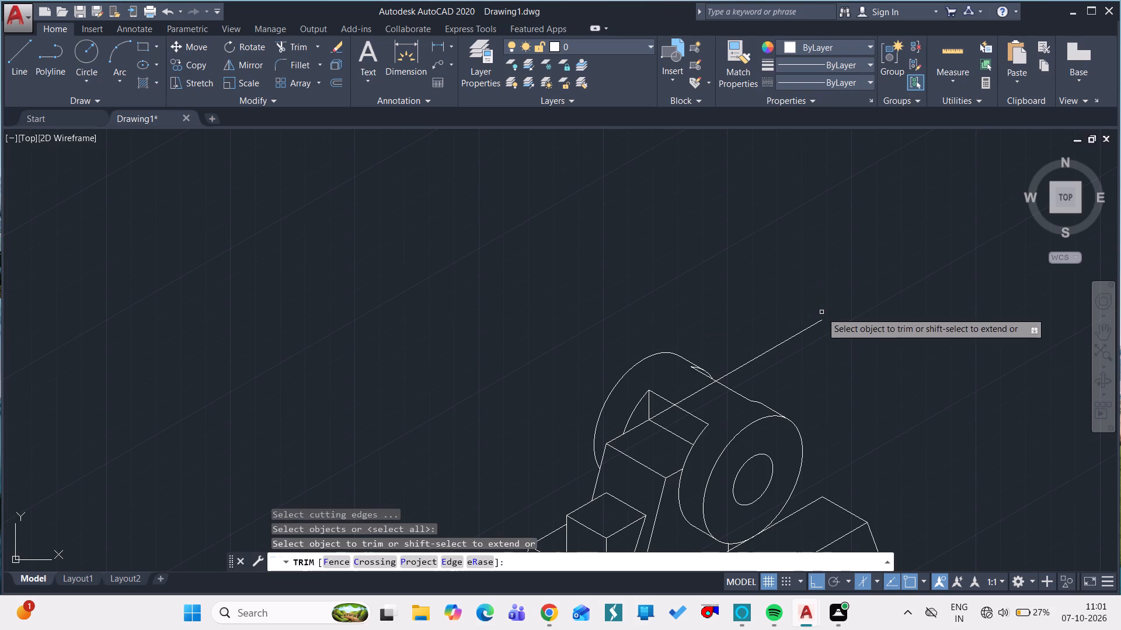
click(789, 337)
key(Escape)
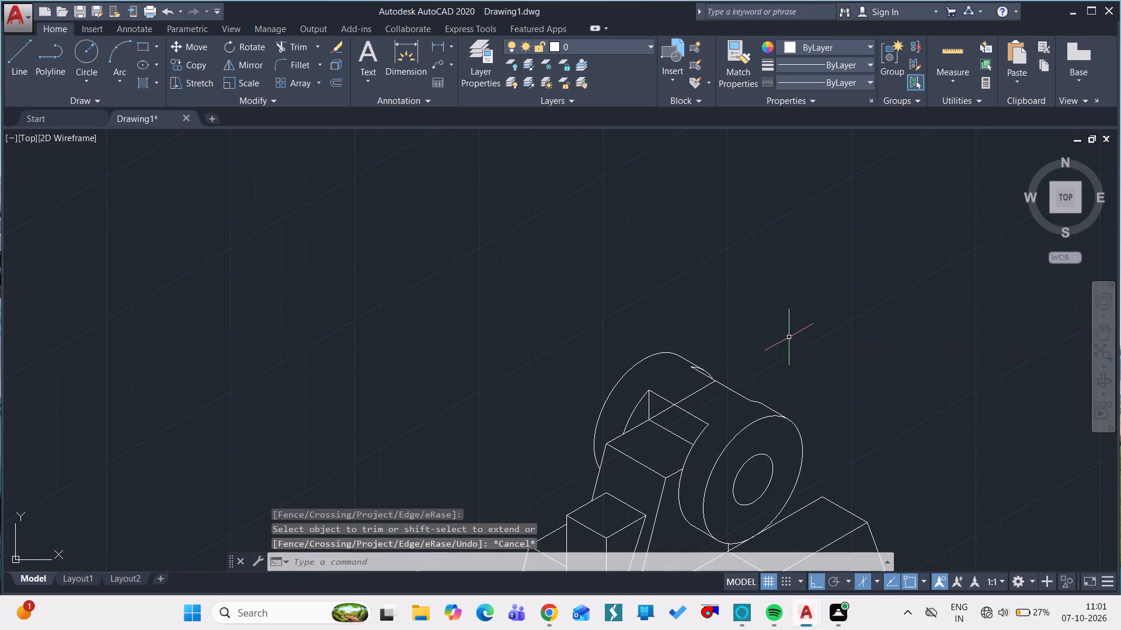
Draw a 17-unit line at 30° from where the trimmed line meets the slanted connecting line, extending outward.
text(L)
key(space)
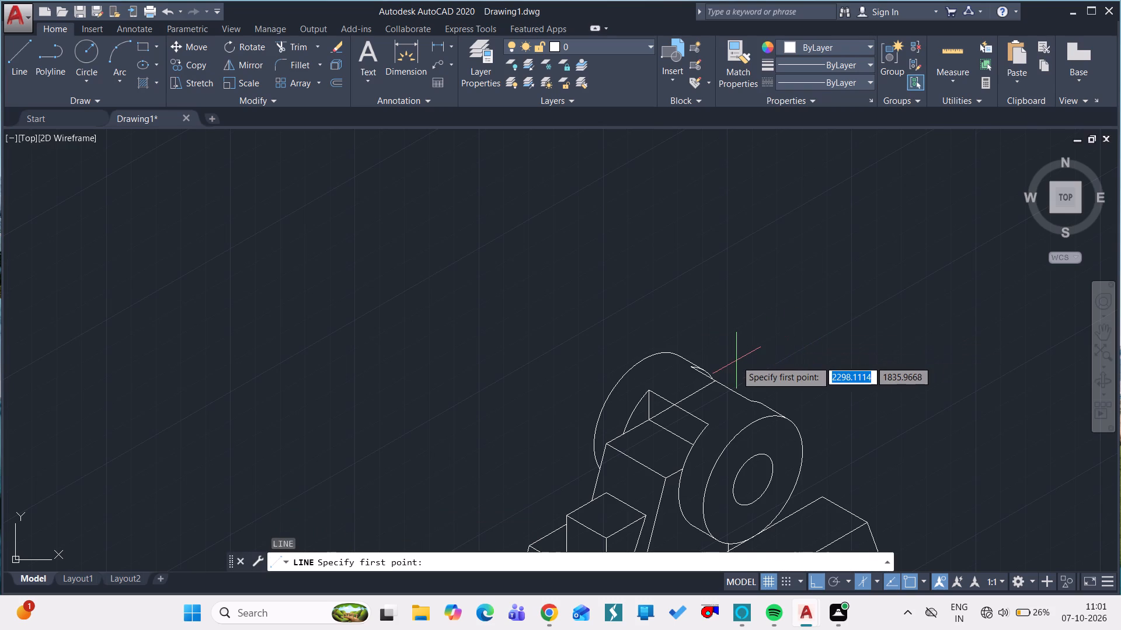
ctrl+scroll(736, 360, up, 2)
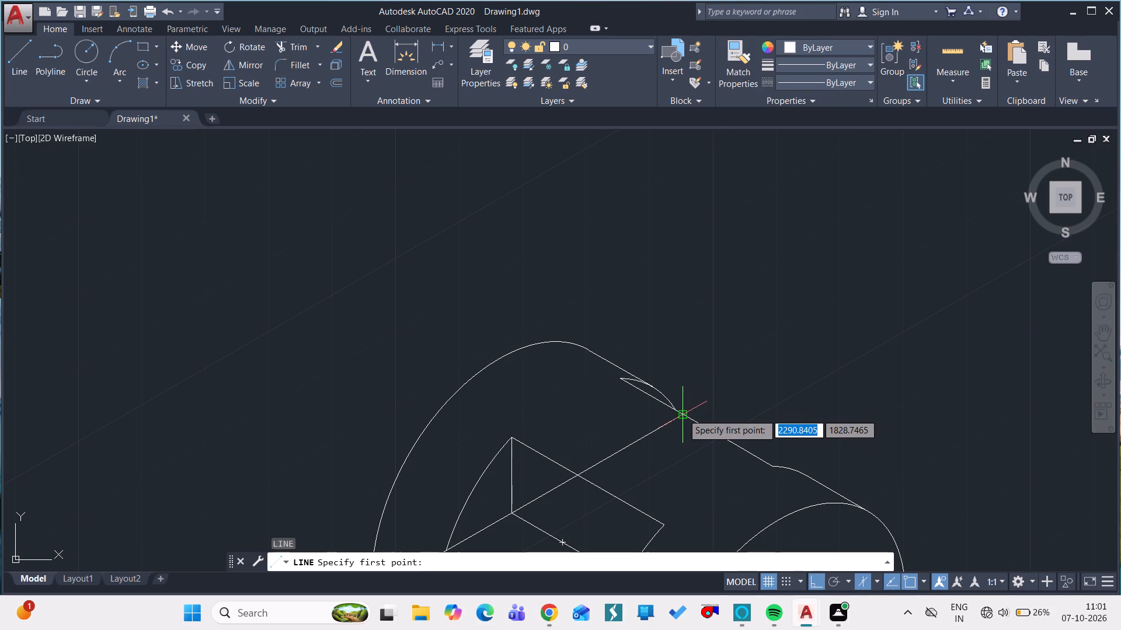
drag(683, 414, 779, 374)
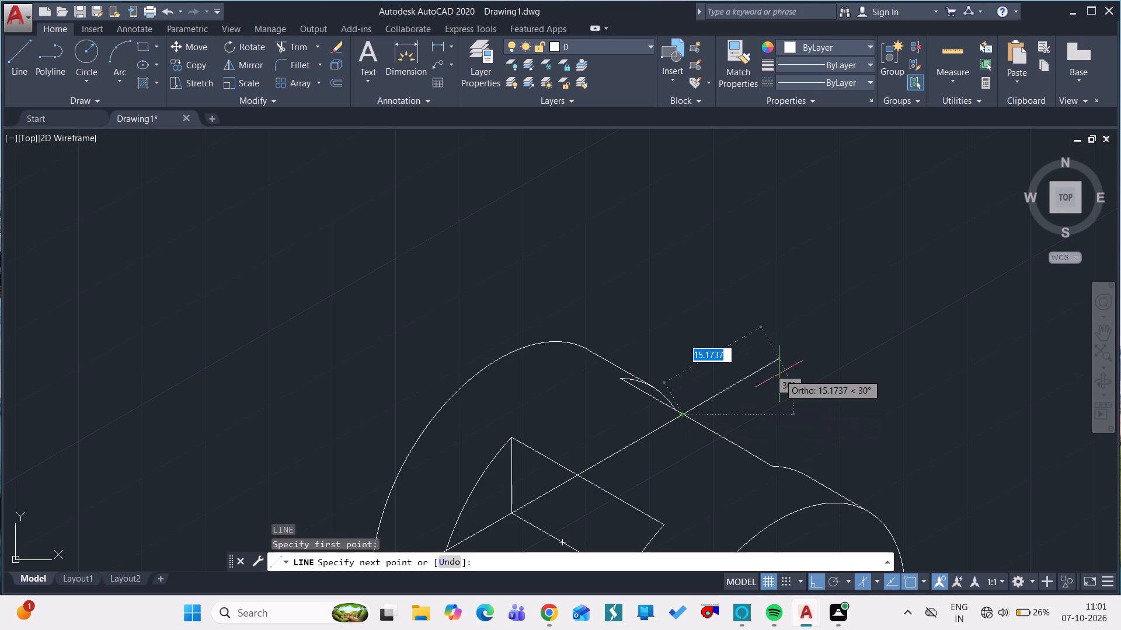
text(17)
key(space)
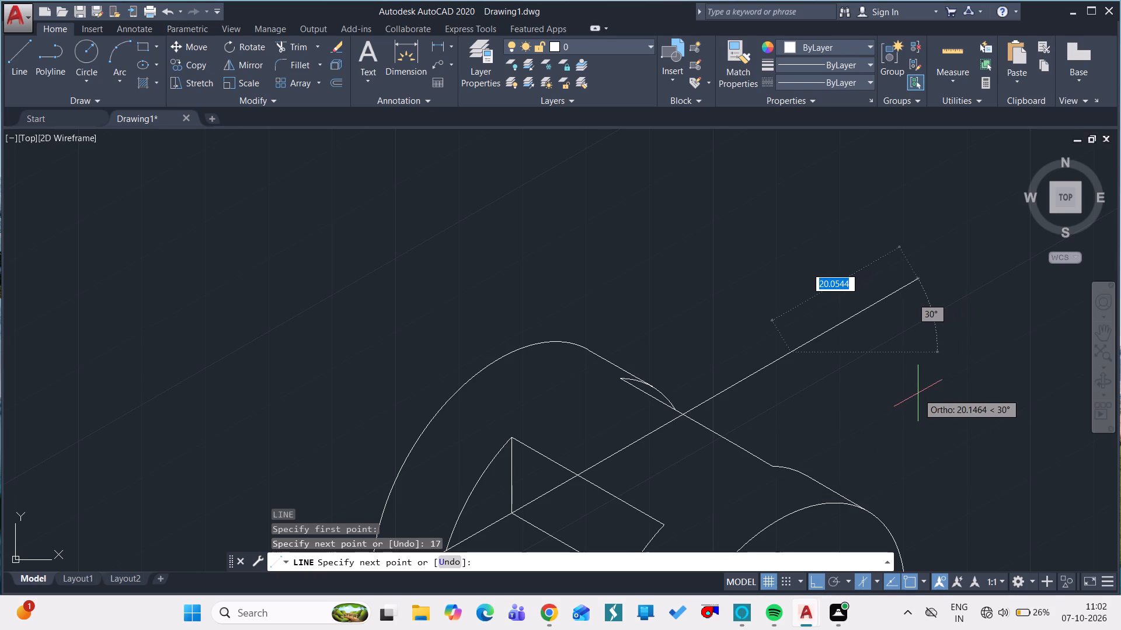
ctrl+scroll(918, 393, down, 2)
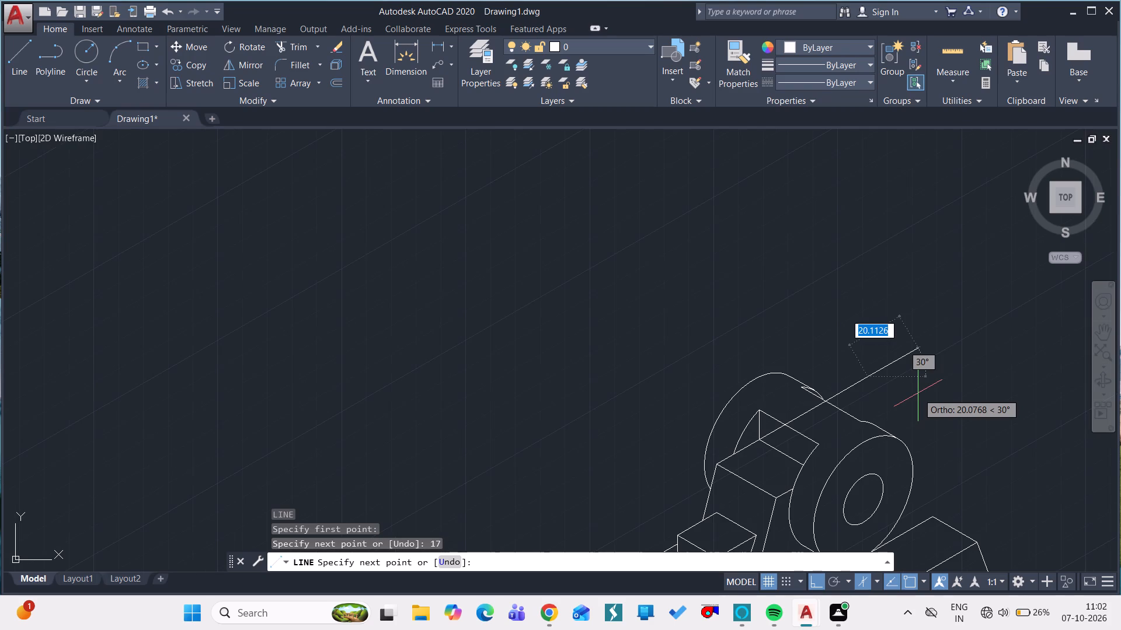
key(Escape)
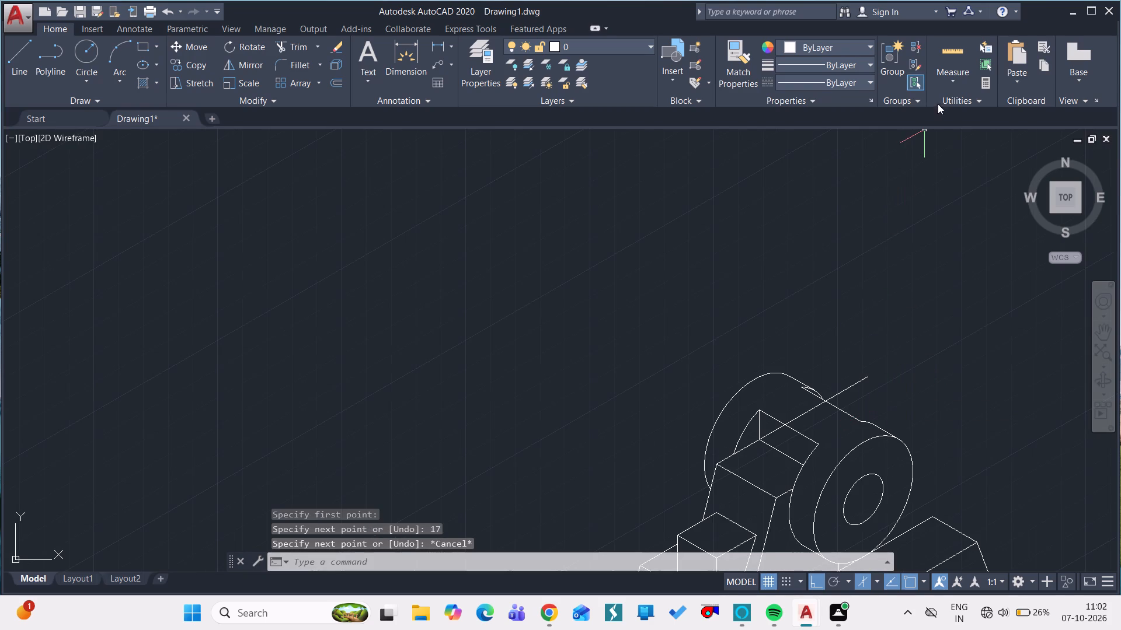
Measure the edges of the arm's top face with Quick measure.
click(960, 69)
click(960, 103)
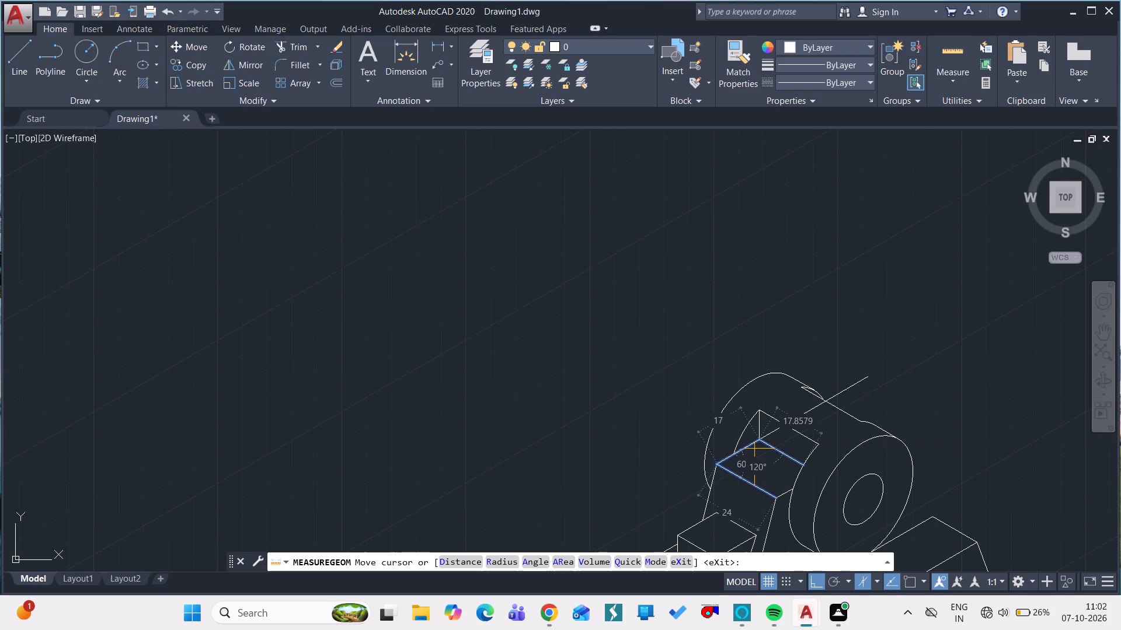
key(Escape)
Draw a 50-unit line at 30° from the arm's top outer corner along its back edge, continuing with a vertical line upward.
text(L)
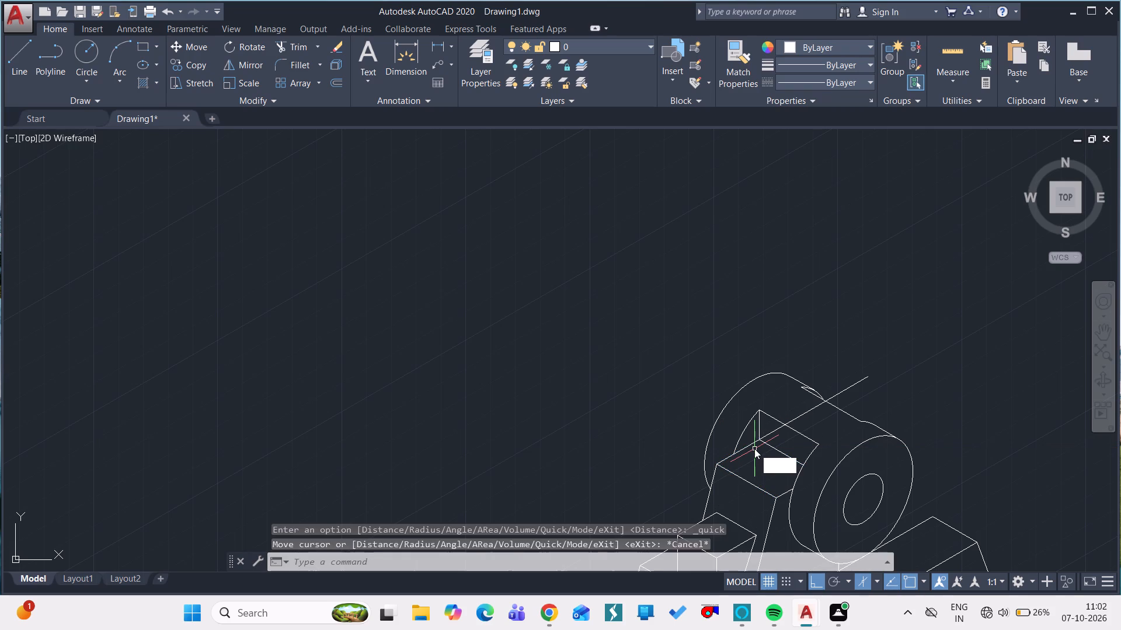
key(space)
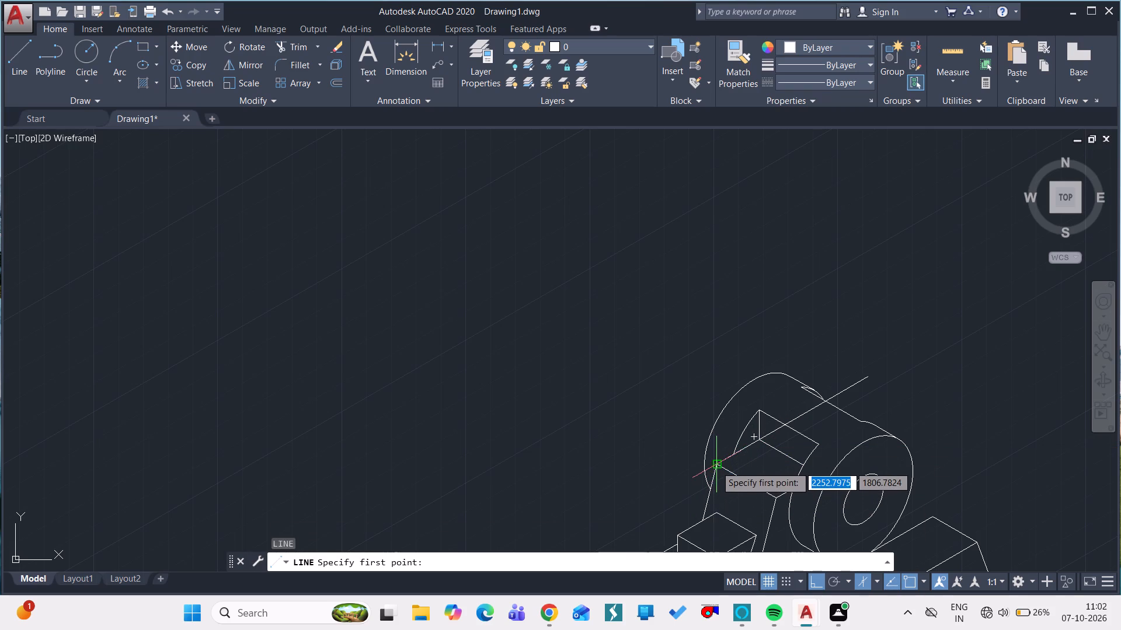
drag(716, 466, 941, 377)
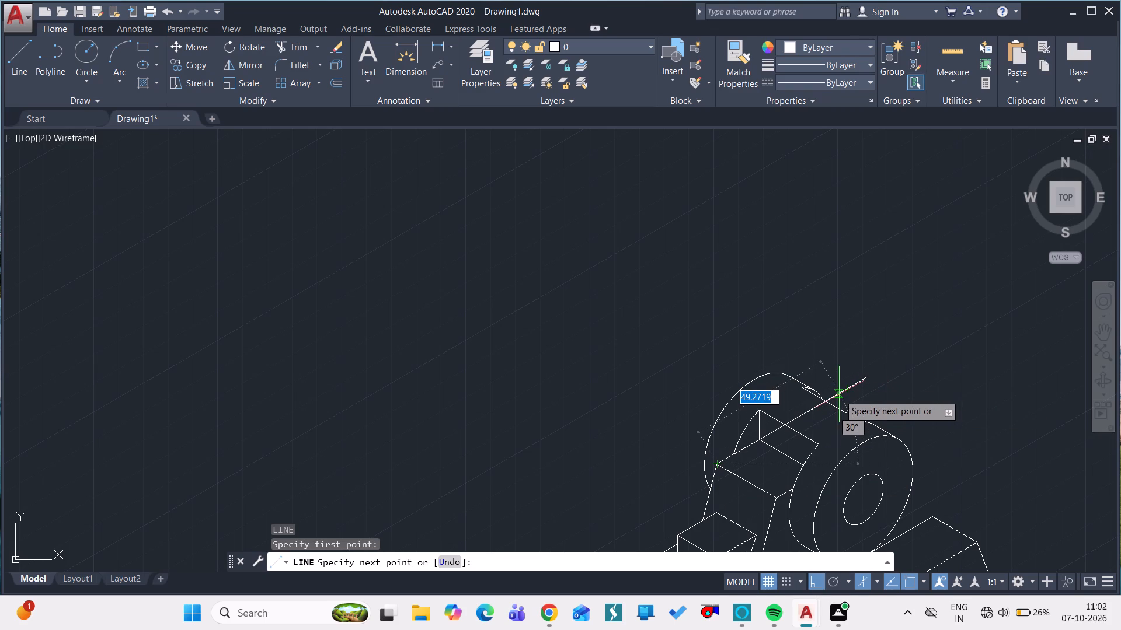
key(5)
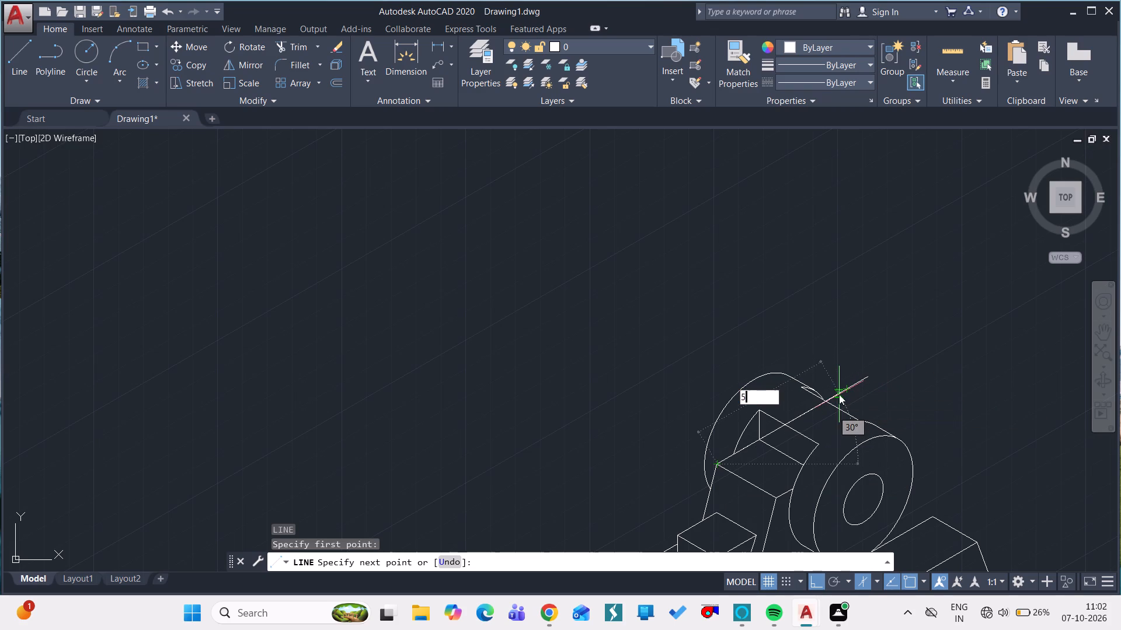
text(0)
key(space)
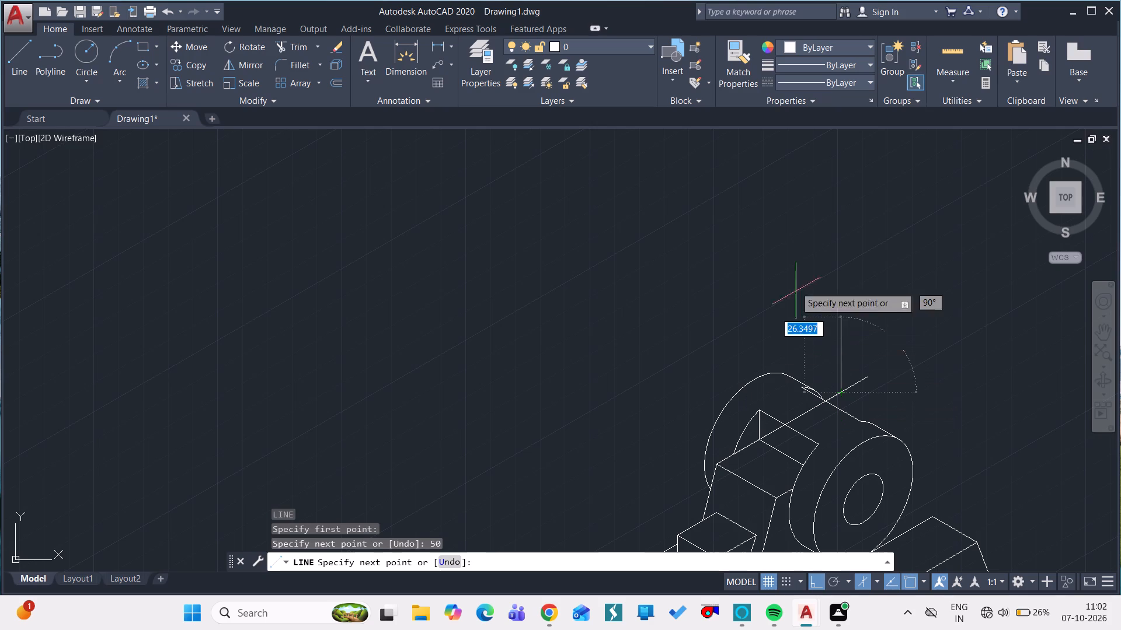
click(794, 278)
key(Escape)
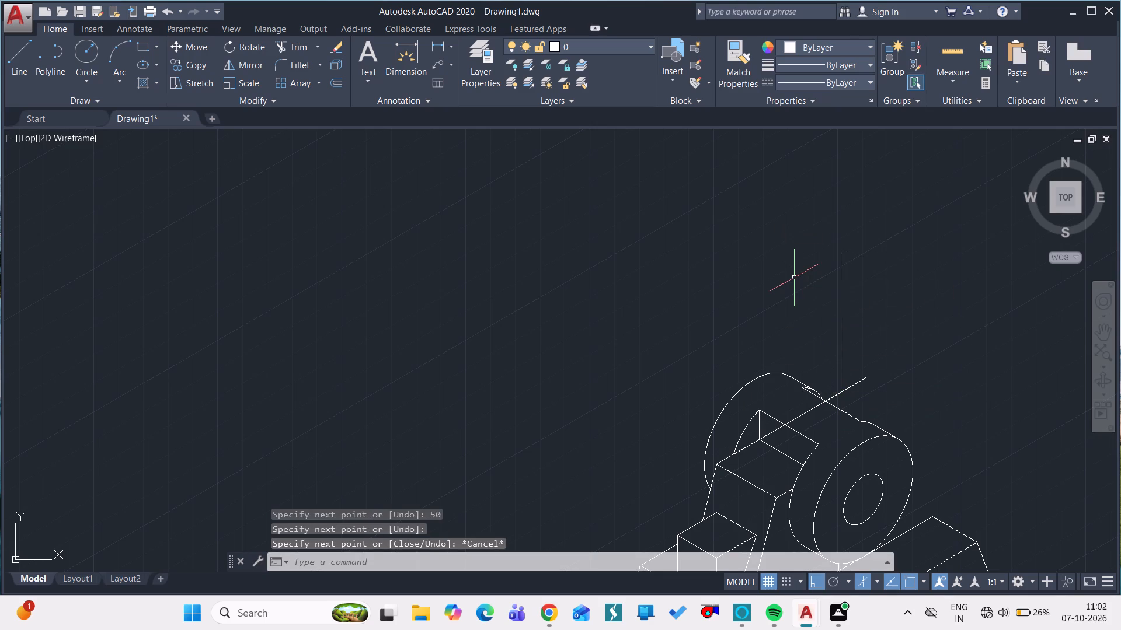
Trim the 50-unit 30° line's overrun beyond the vertical line behind the boss.
text(TR)
key(space)
key(space)
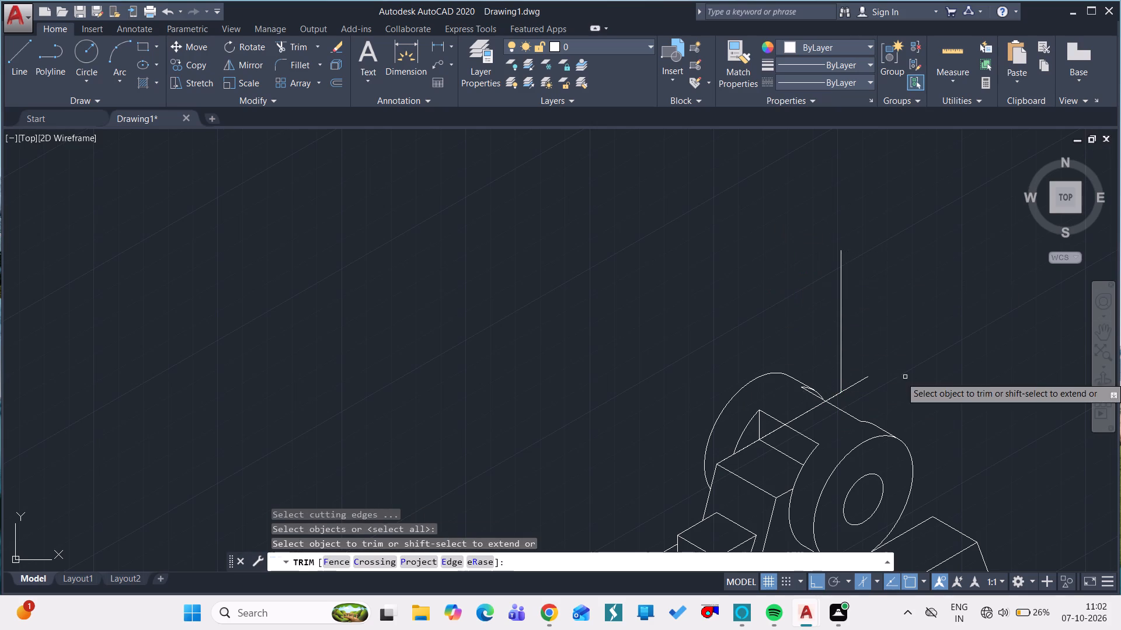
click(864, 379)
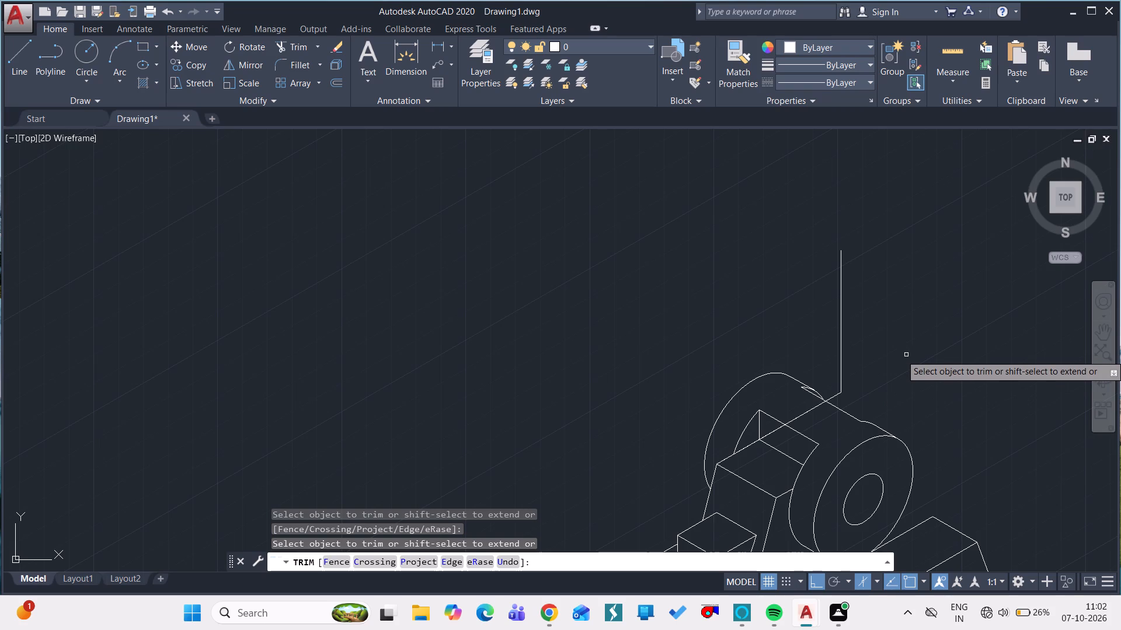
ctrl+scroll(906, 355, up, 3)
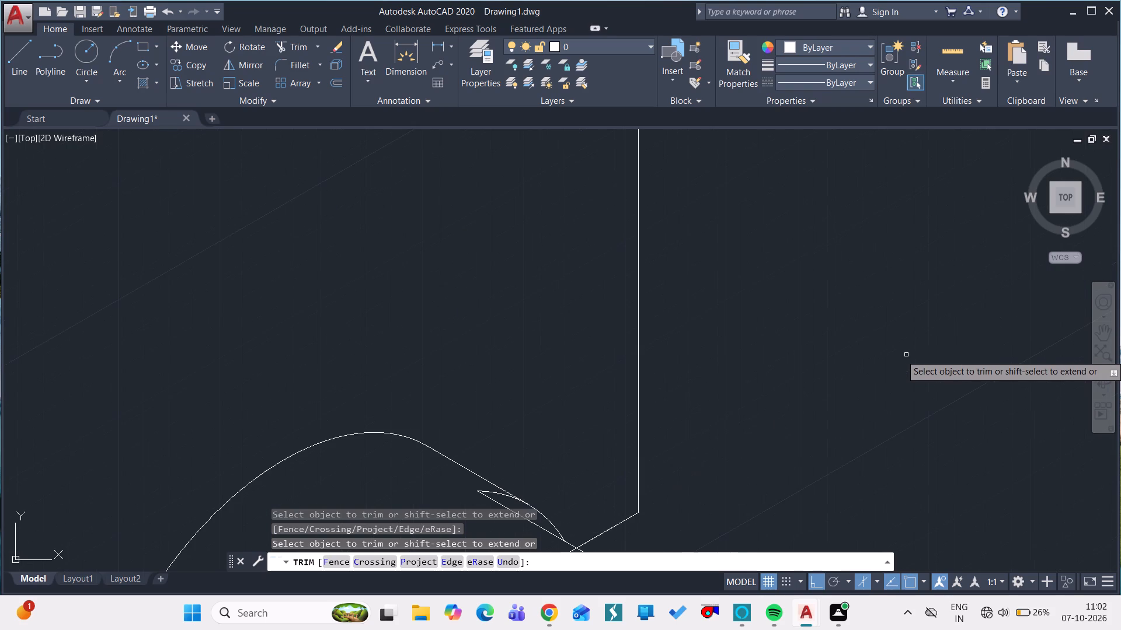
ctrl+scroll(906, 355, down, 2)
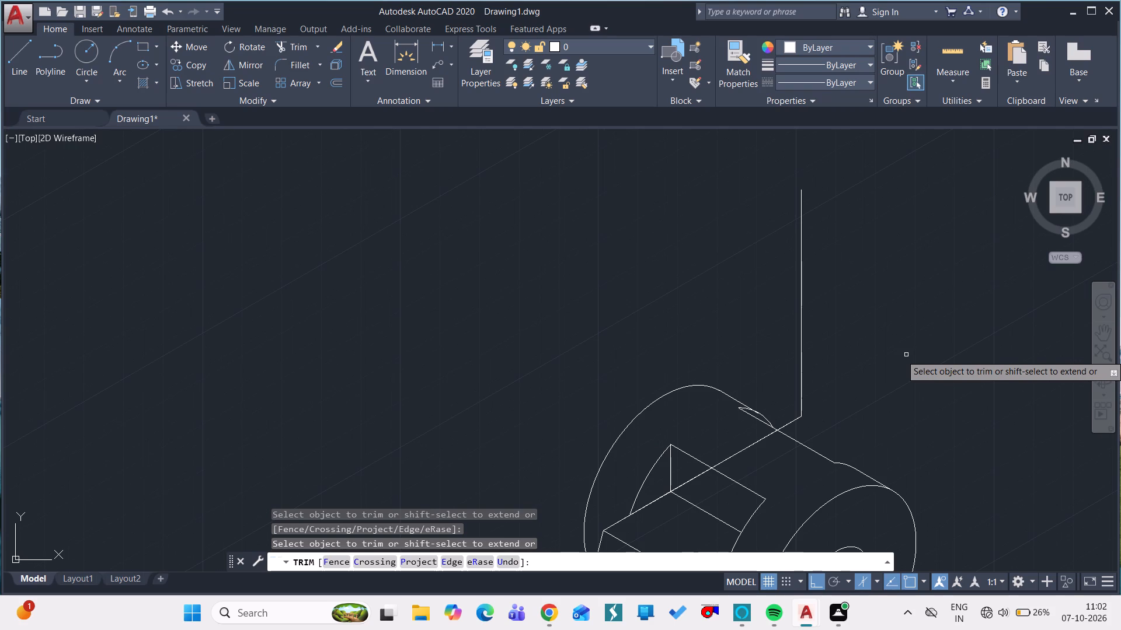
key(Escape)
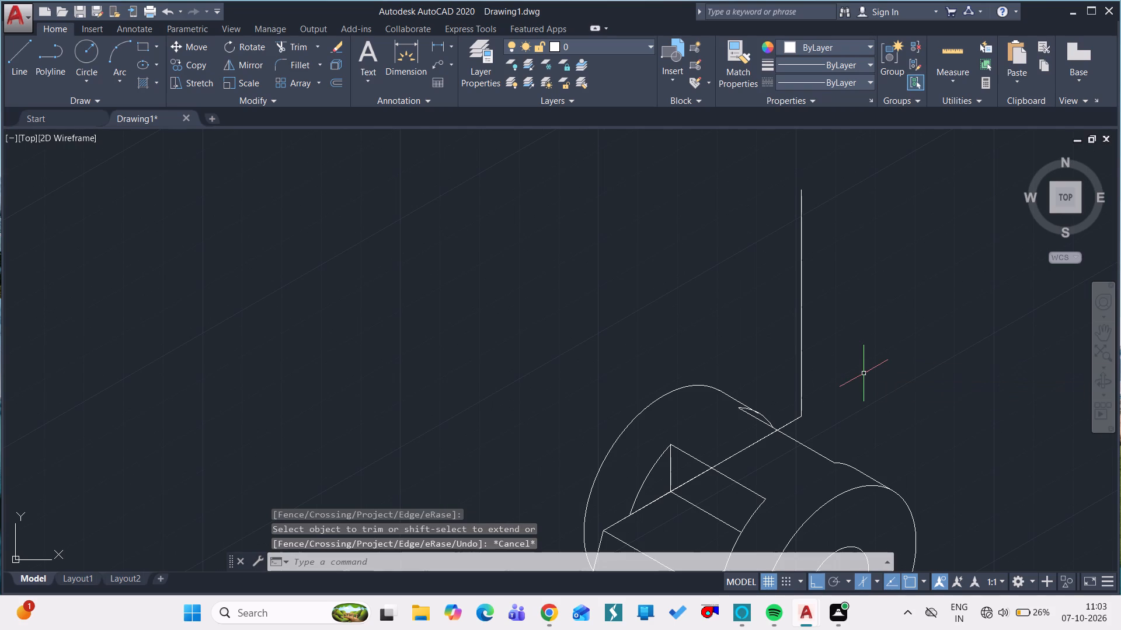
Draw a 24-unit line at 330° from the foot of the vertical line, continuing with a short 30° line back into the front disc.
key(l)
key(space)
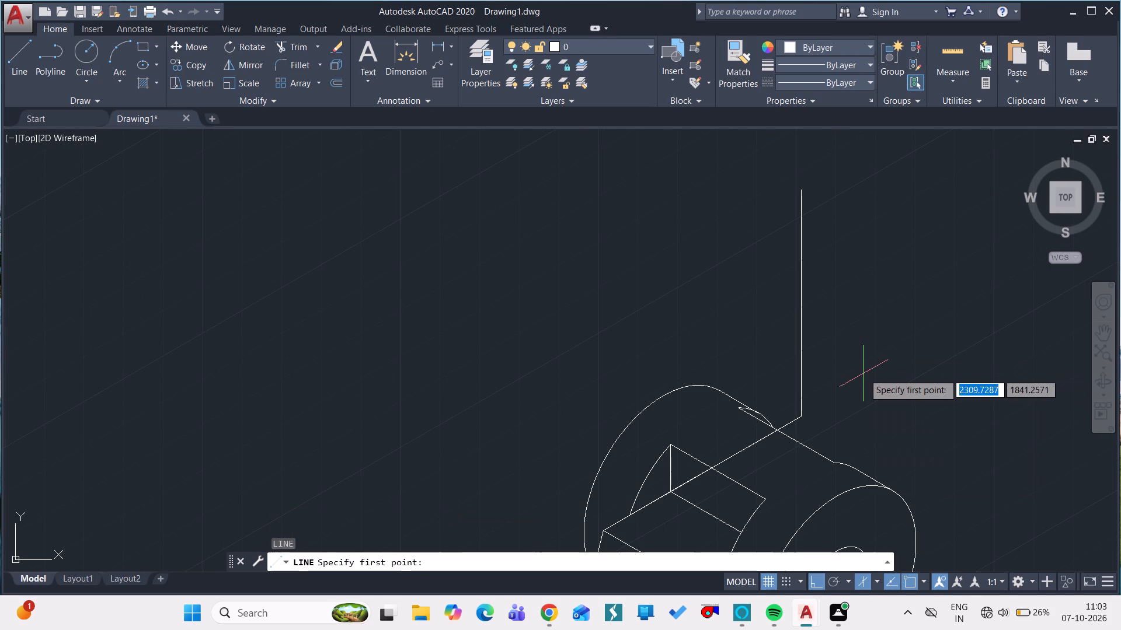
click(877, 579)
click(893, 512)
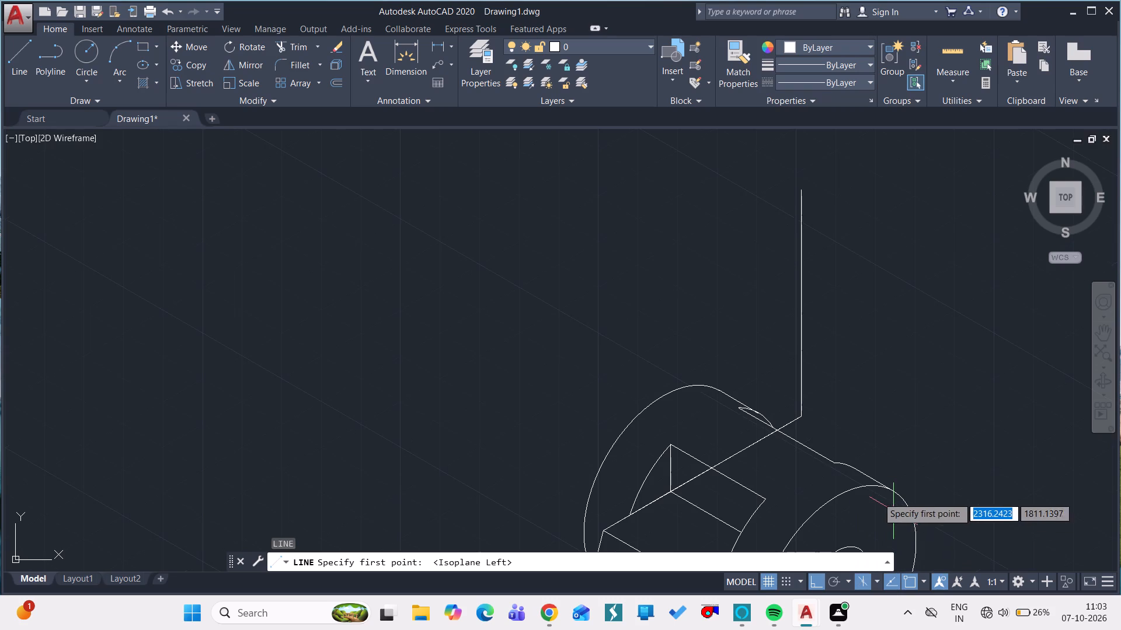
click(799, 415)
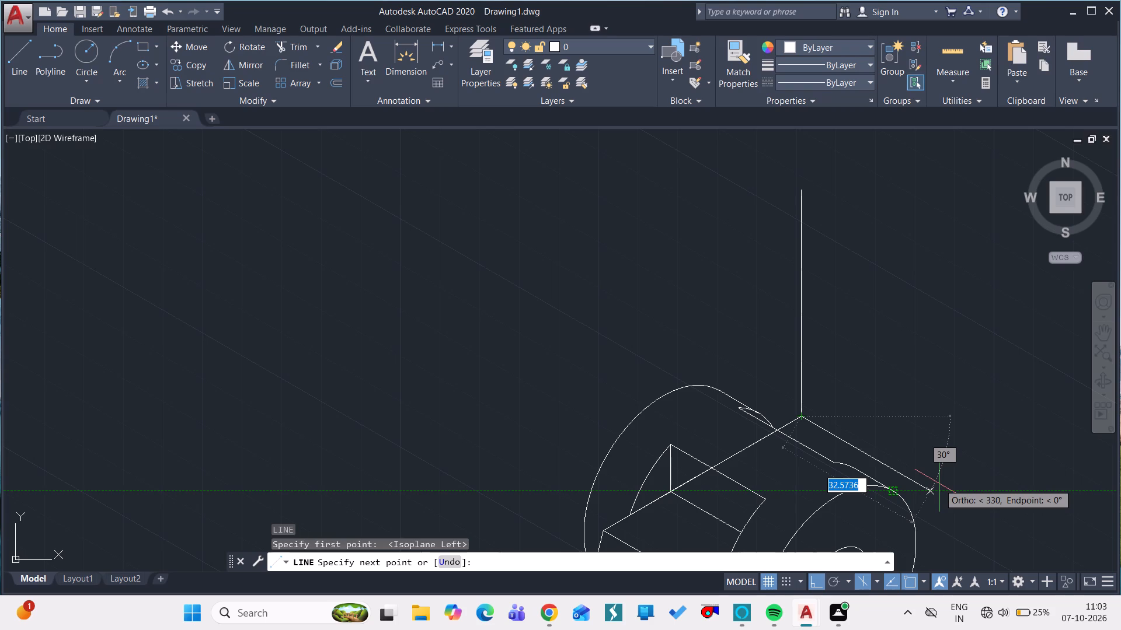
text(24)
key(space)
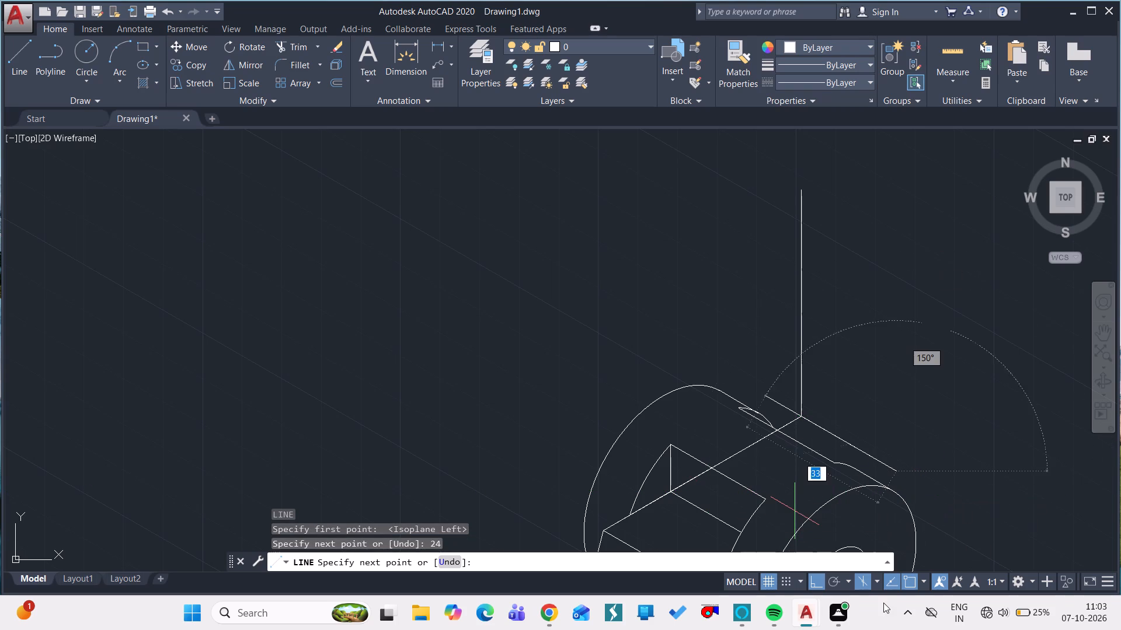
click(873, 578)
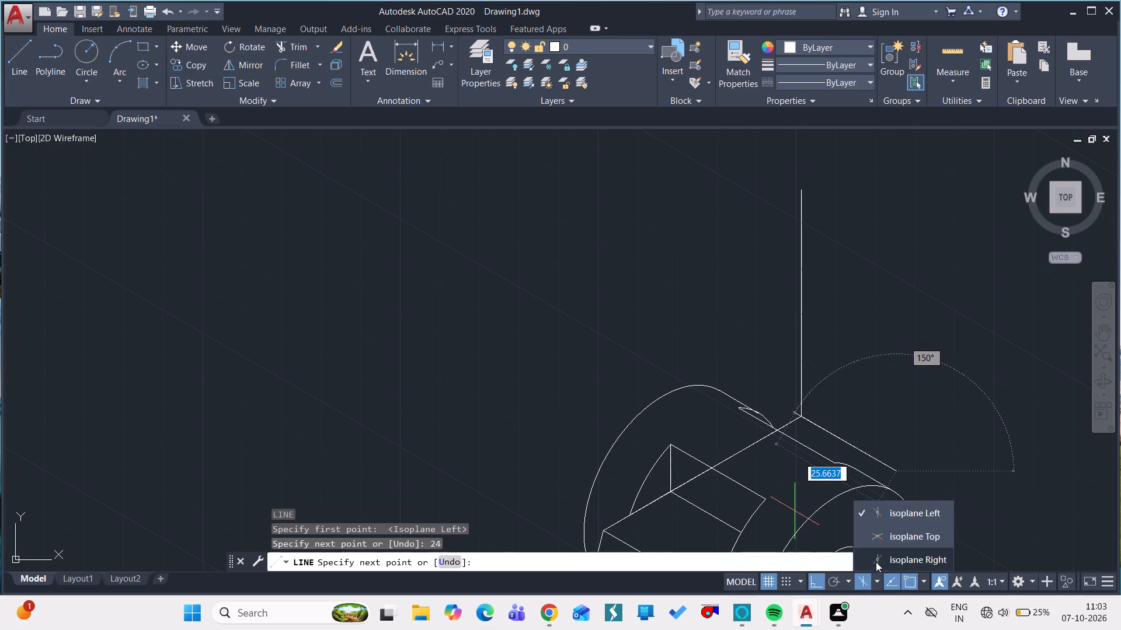
click(880, 555)
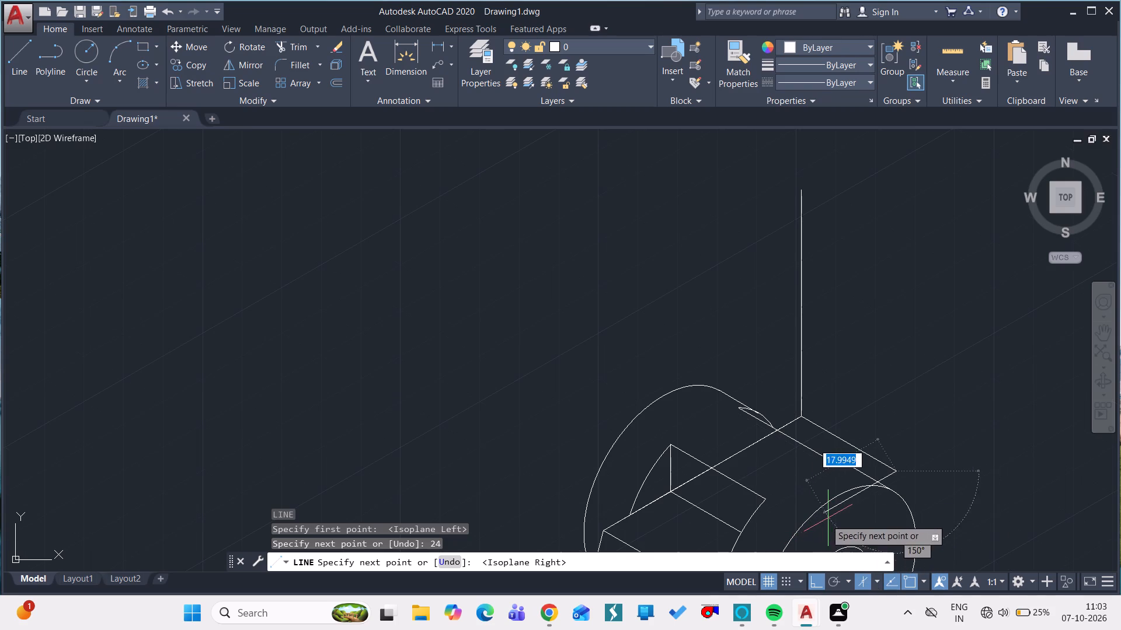
click(834, 516)
key(Escape)
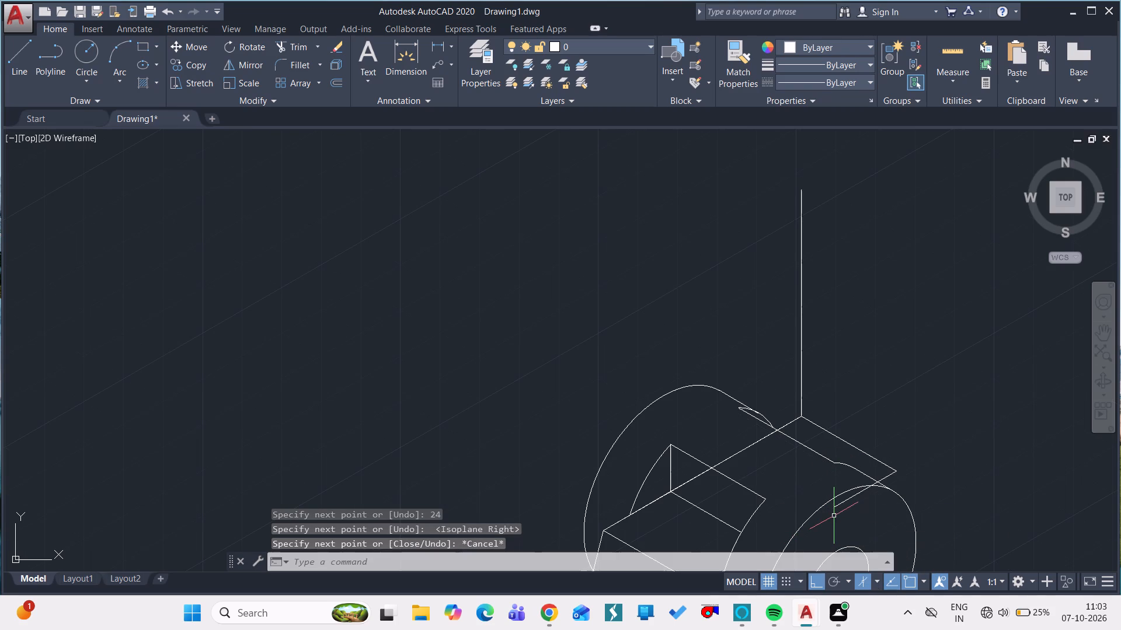
Trim the parts of the short 30° line that run over the front disc and the boss.
text(TR)
key(space)
key(space)
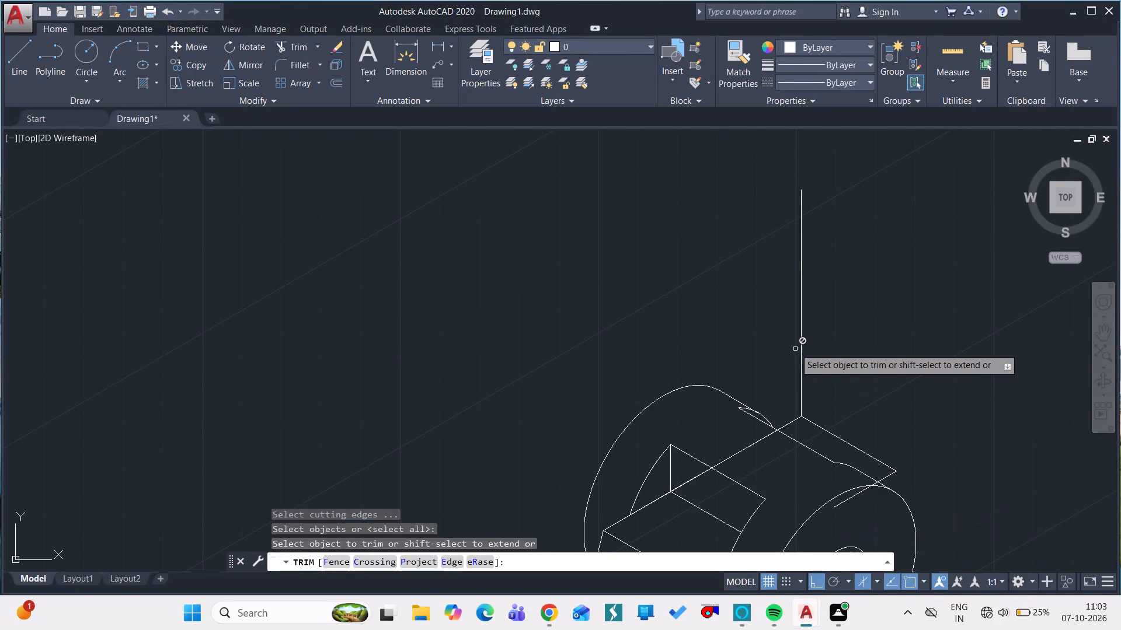
click(863, 492)
click(875, 483)
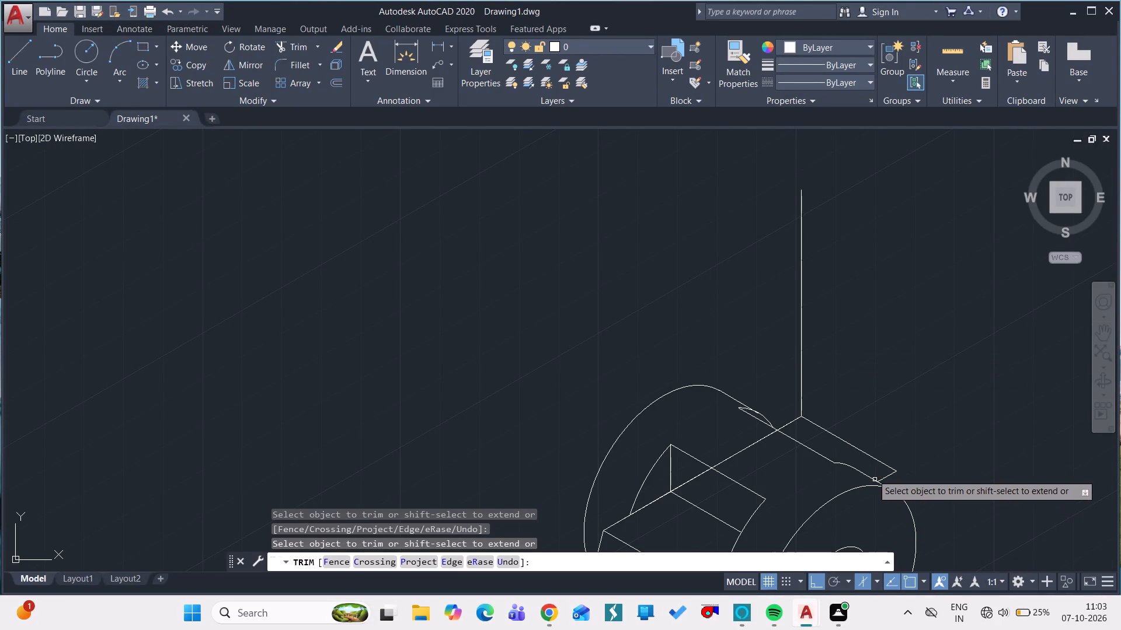
ctrl+scroll(772, 403, up, 2)
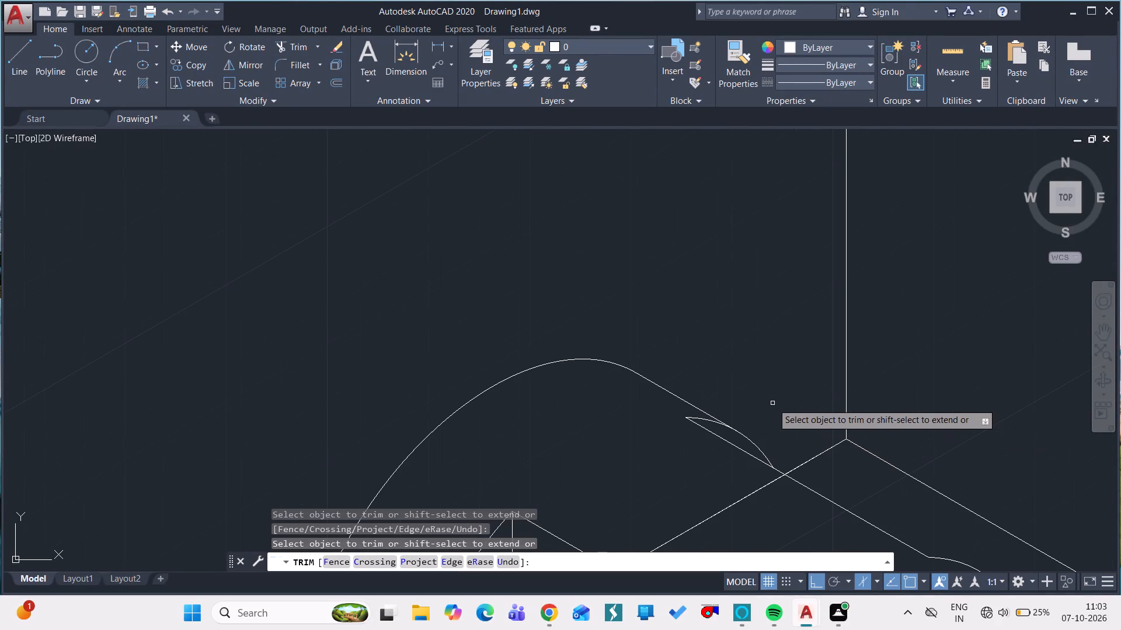
ctrl+scroll(781, 386, down, 2)
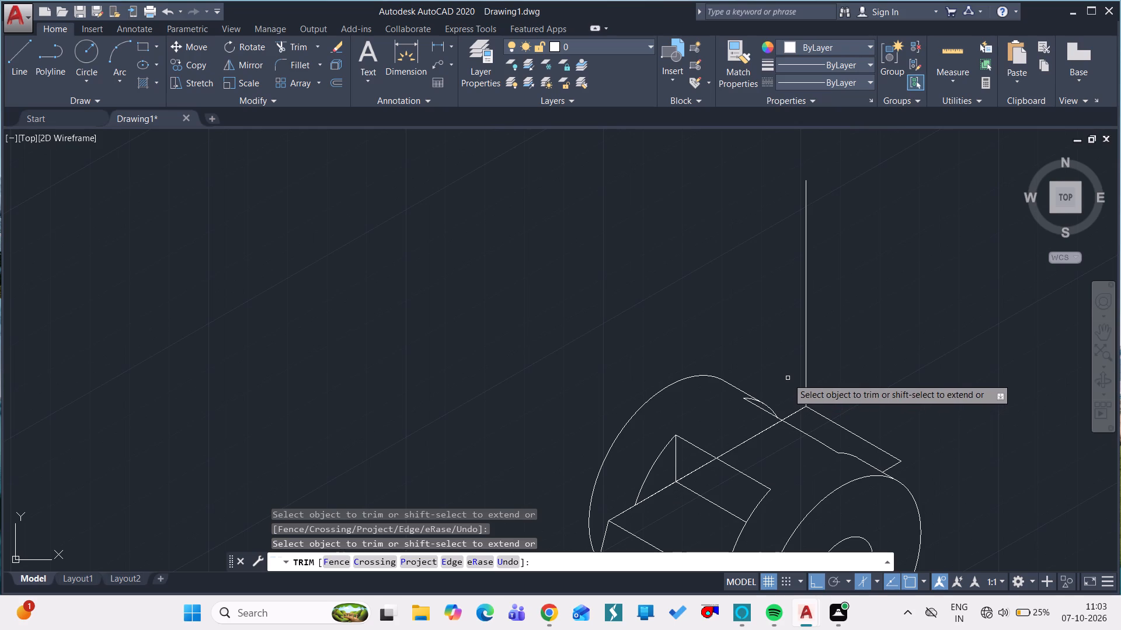
key(Escape)
Erase the vertical line standing on the arm's back corner.
drag(788, 377, 798, 372)
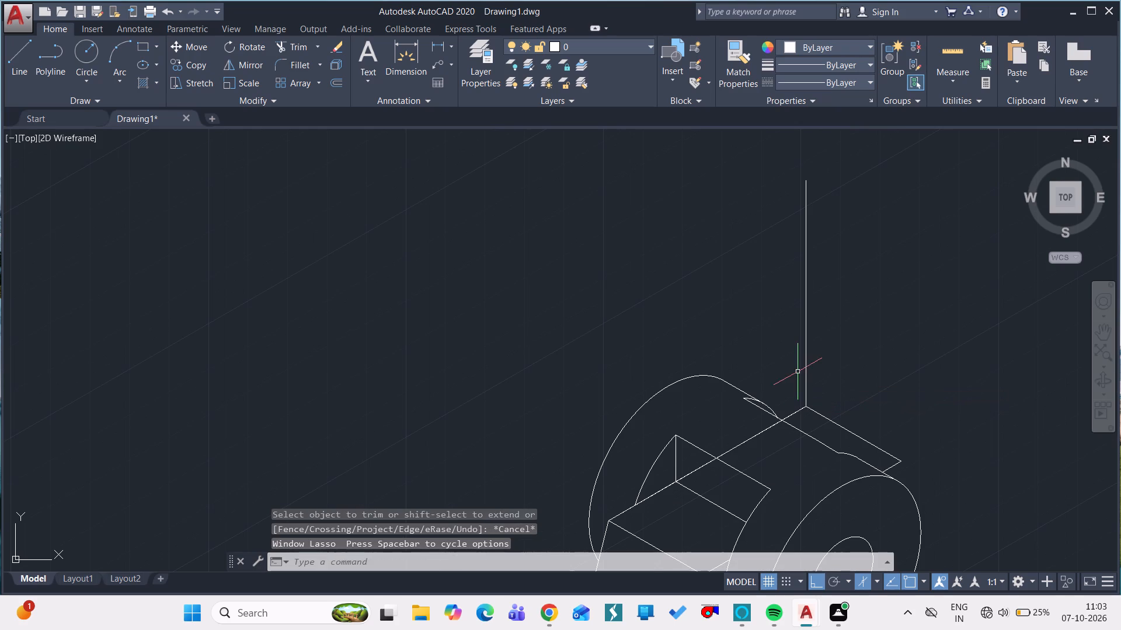
drag(834, 337, 750, 318)
click(750, 318)
click(750, 318)
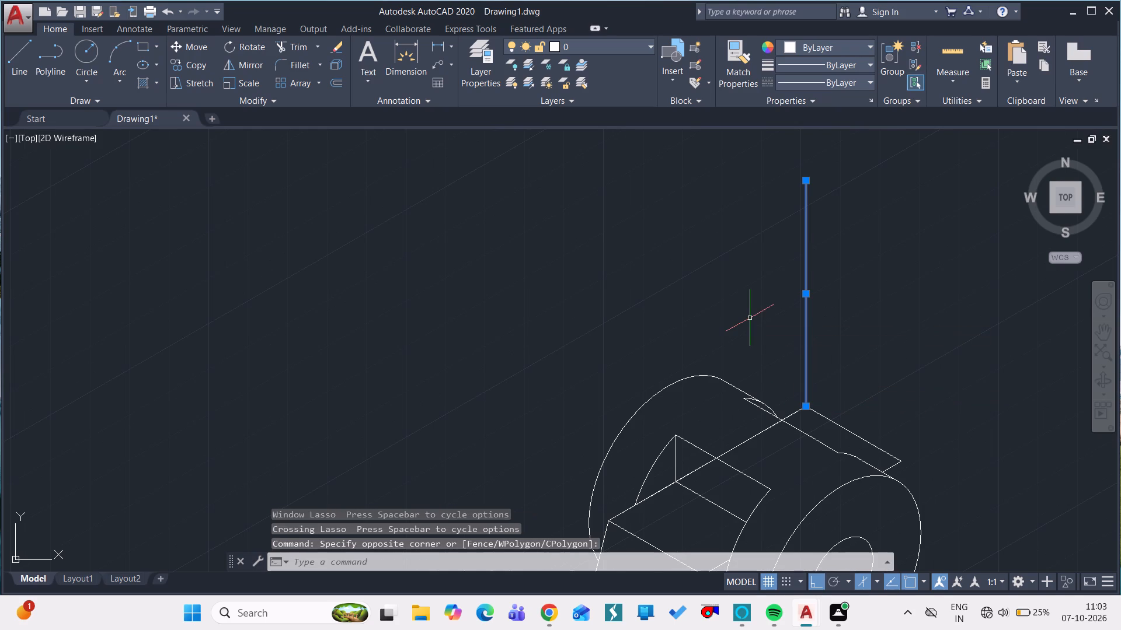
text(E)
key(space)
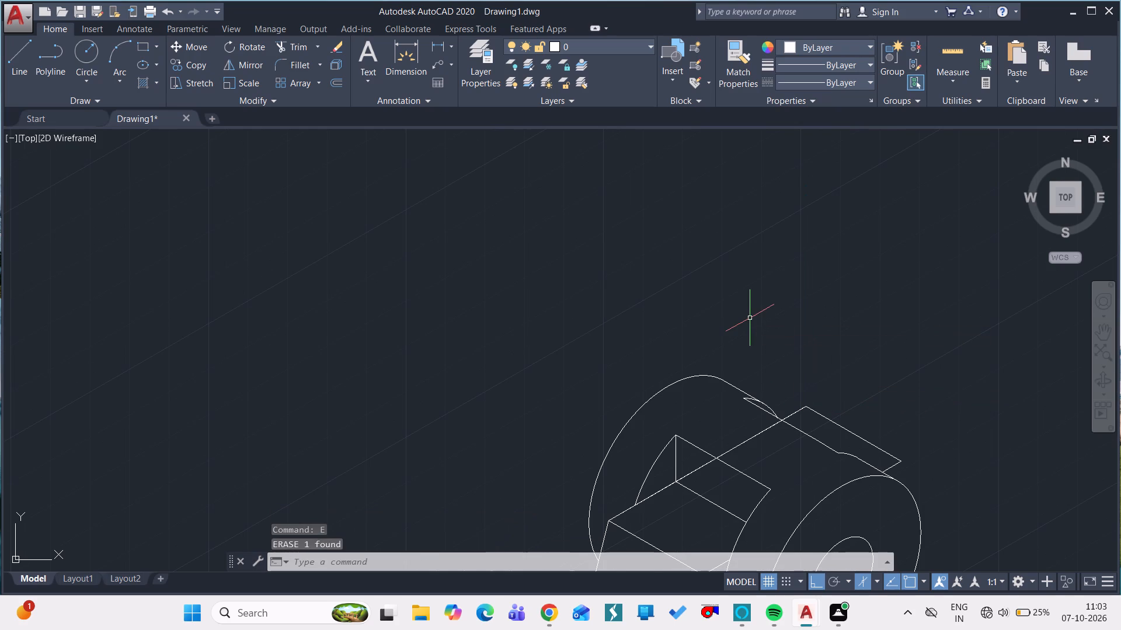
Draw a sloped line from the outer end of the 24-unit edge down to the base block's top back corner.
ctrl+scroll(816, 345, down, 2)
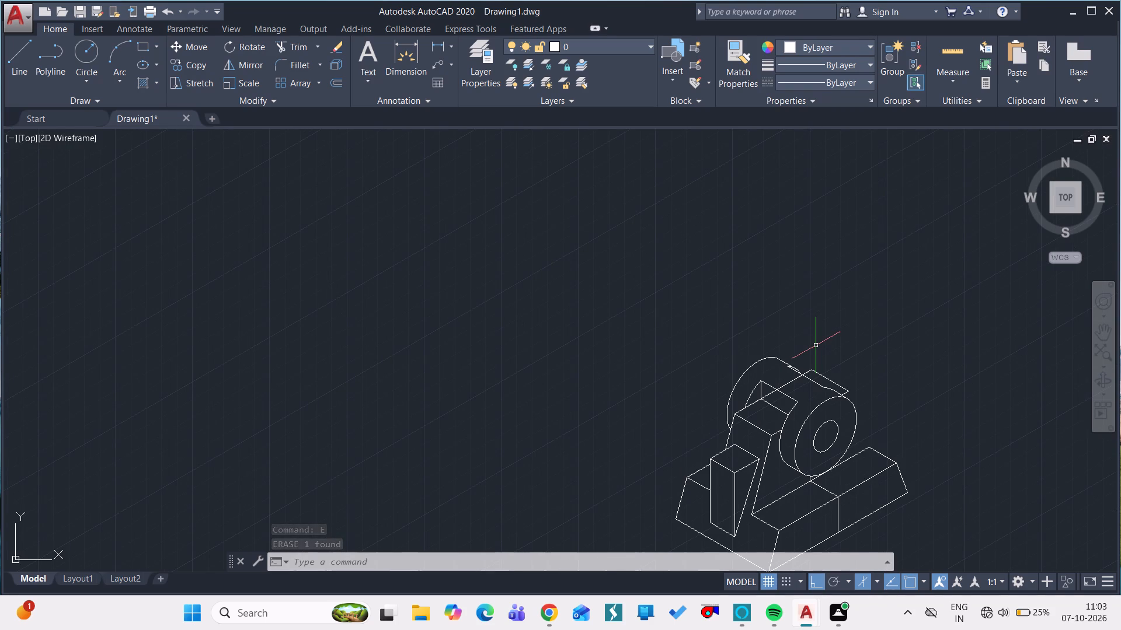
text(L)
key(space)
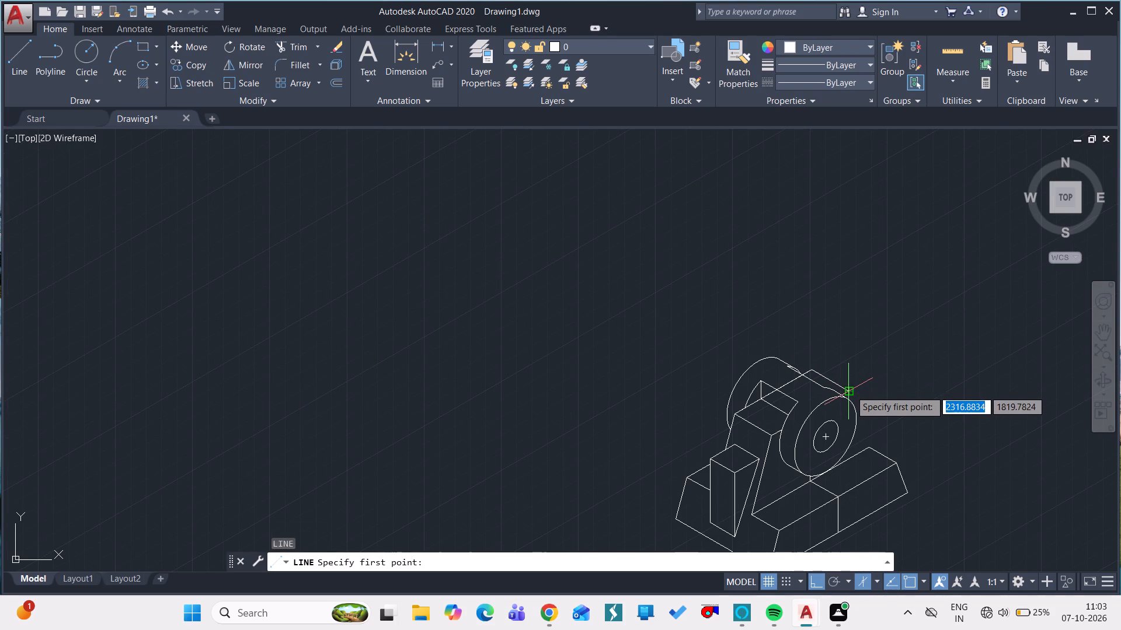
drag(850, 390, 872, 447)
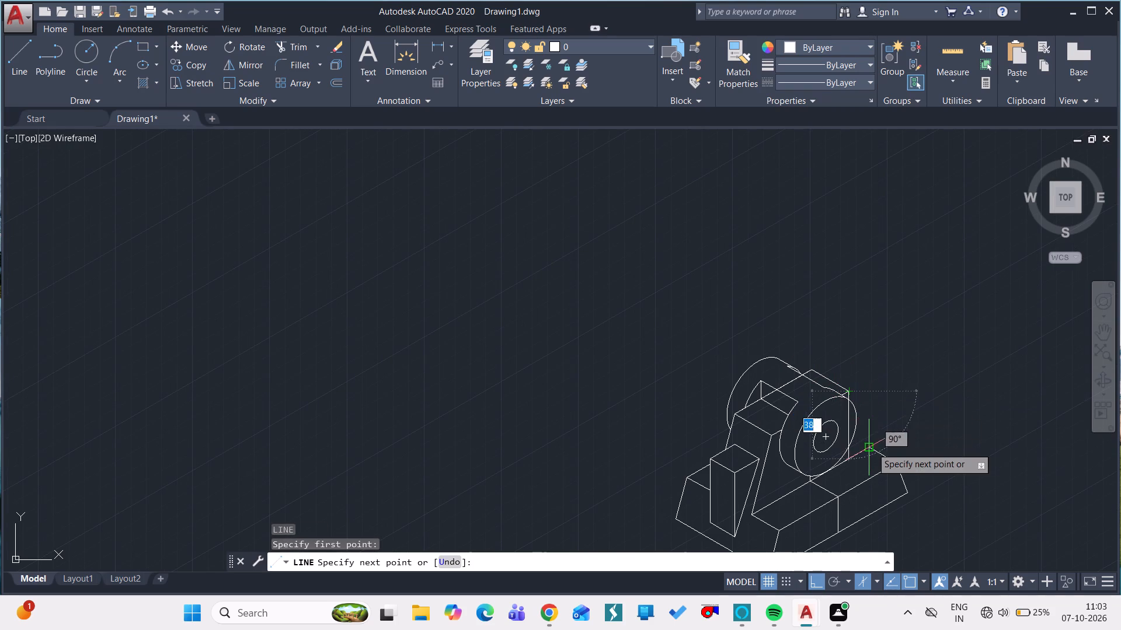
drag(872, 447, 869, 443)
click(869, 443)
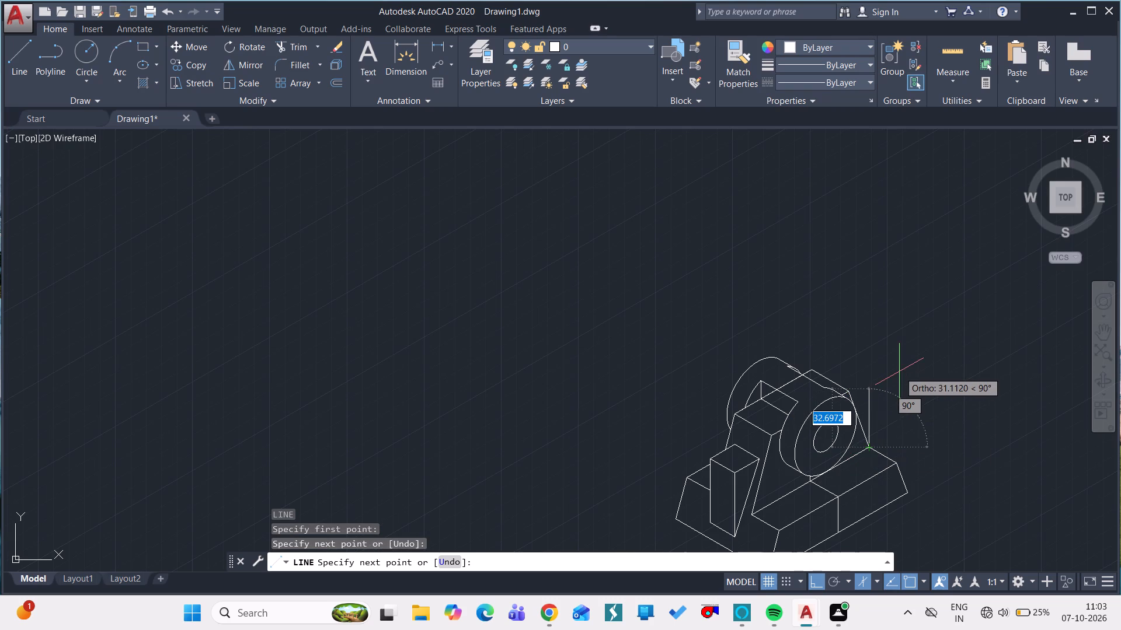
key(Escape)
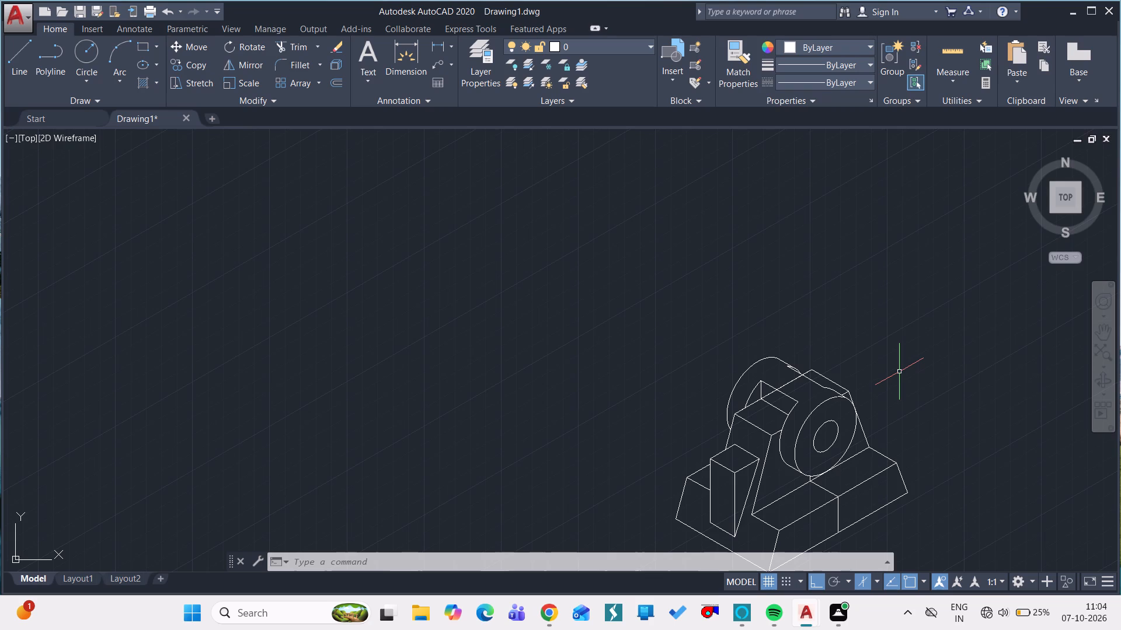
Draw a 90-unit line at 30° from the left top corner of the small upright block, extending behind the front disc.
ctrl+scroll(899, 372, down, 1)
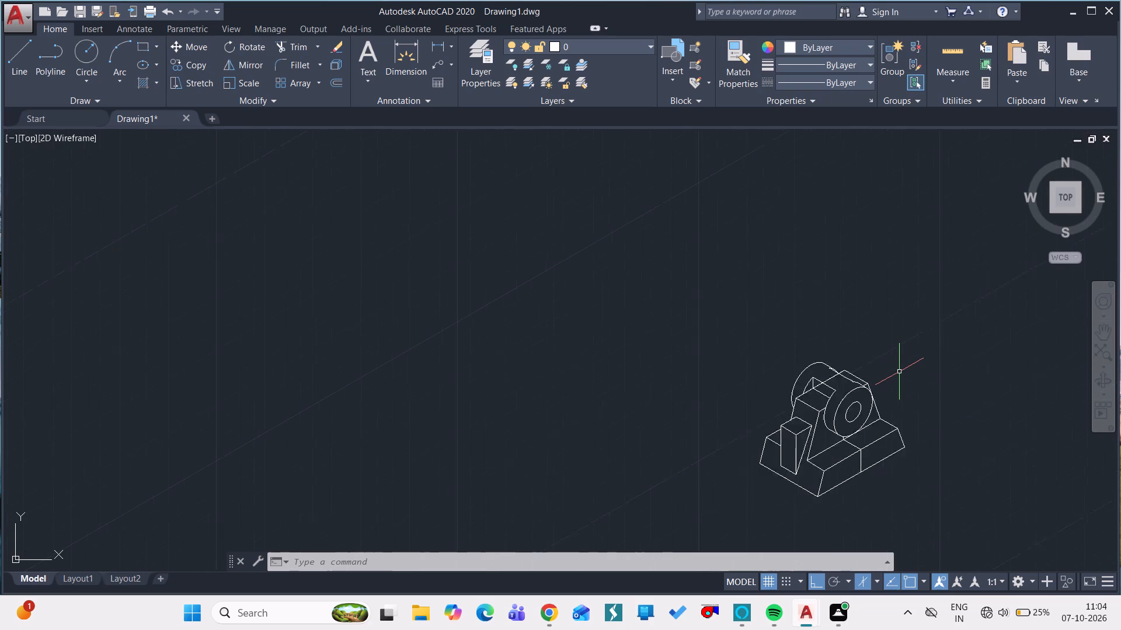
ctrl+scroll(899, 372, down, 1)
ctrl+scroll(886, 375, up, 4)
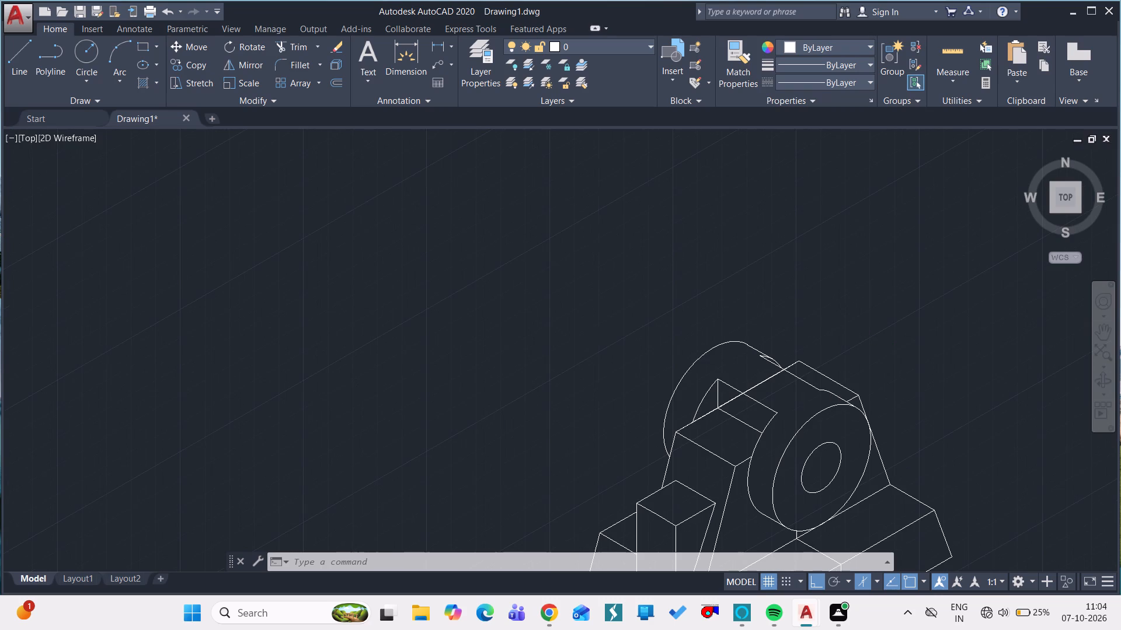
ctrl+scroll(886, 375, down, 1)
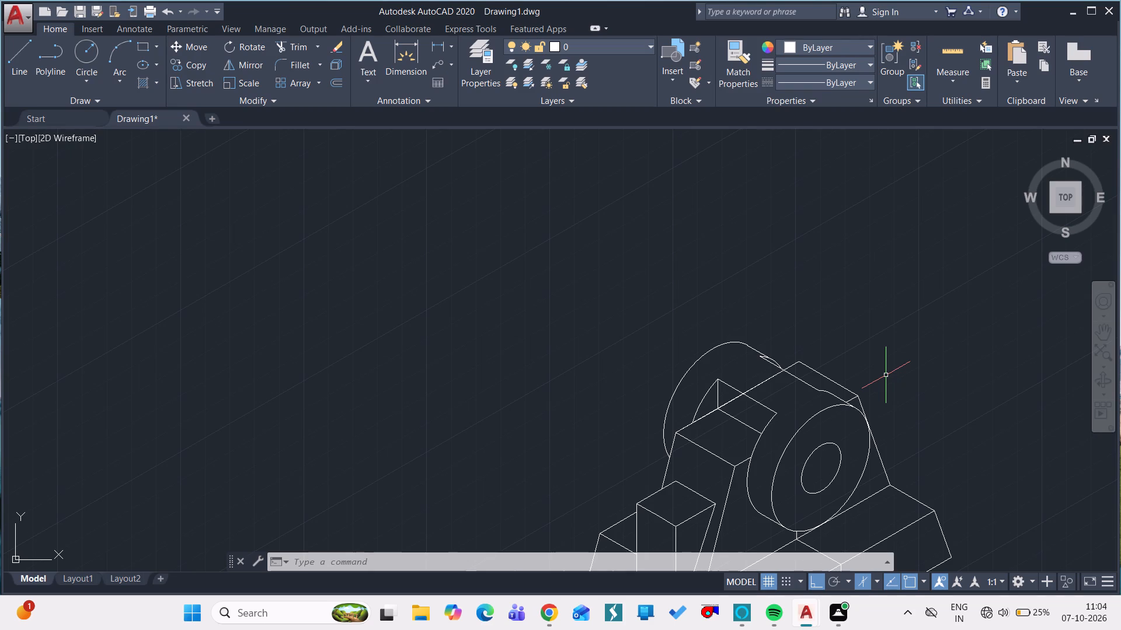
text(L)
key(space)
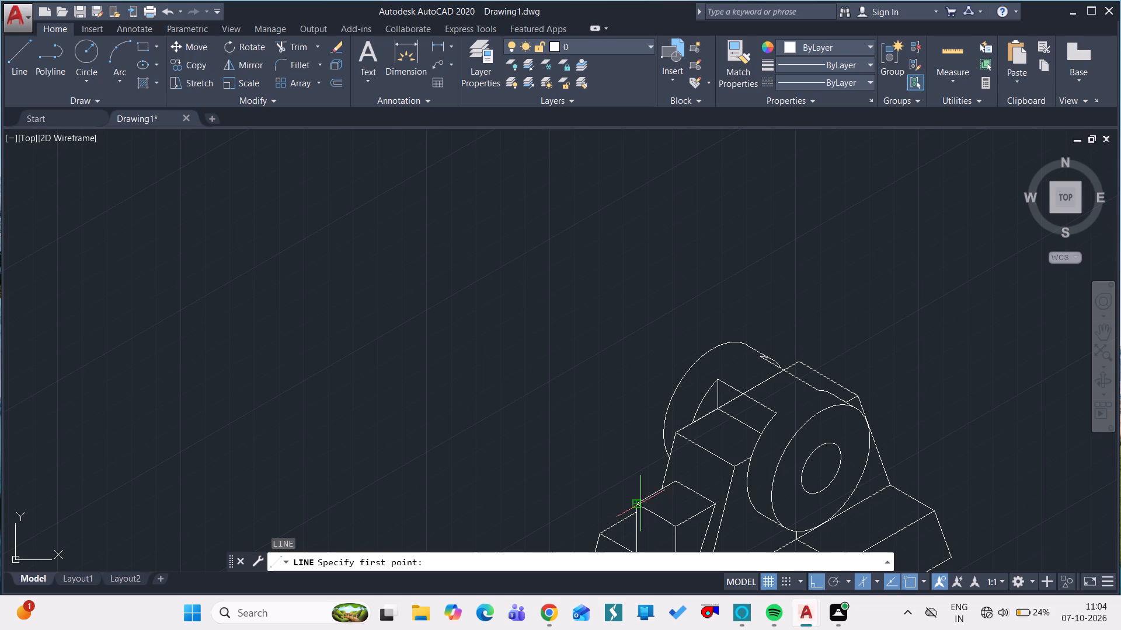
drag(640, 503, 856, 368)
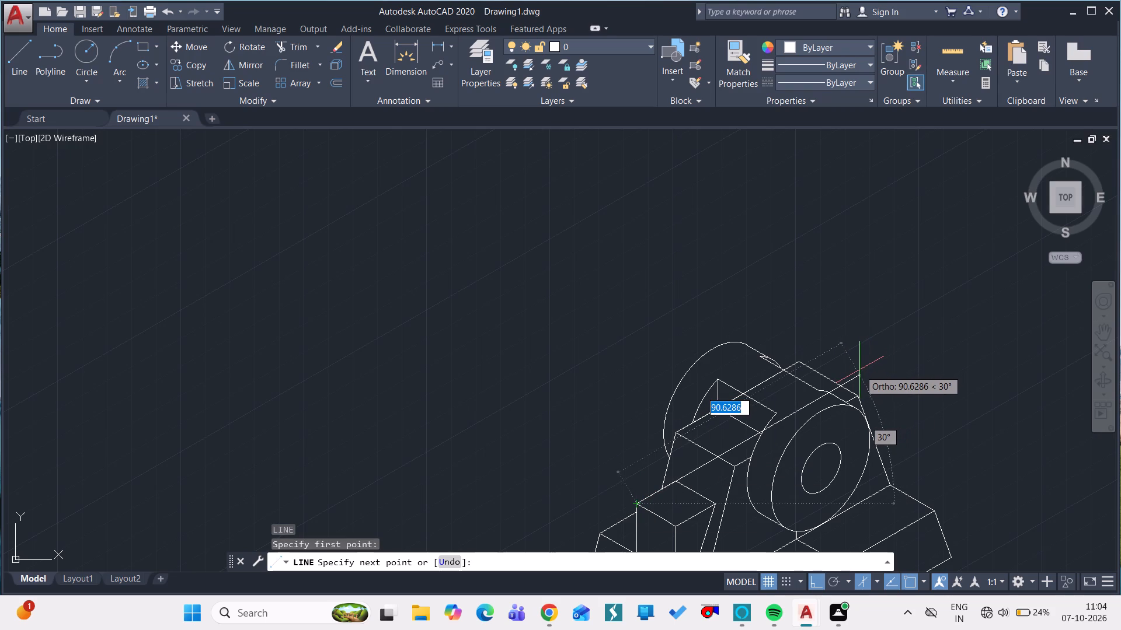
text(90)
key(space)
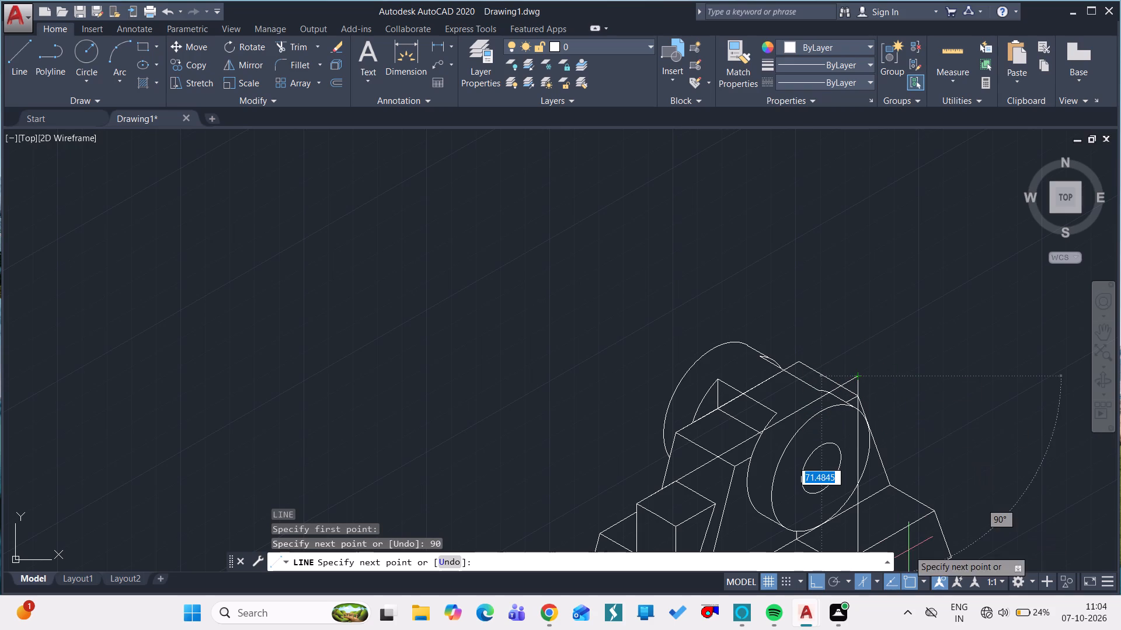
Continue with a 16-unit line at 330° and a parallel line back to the small upright block's right top corner.
click(878, 582)
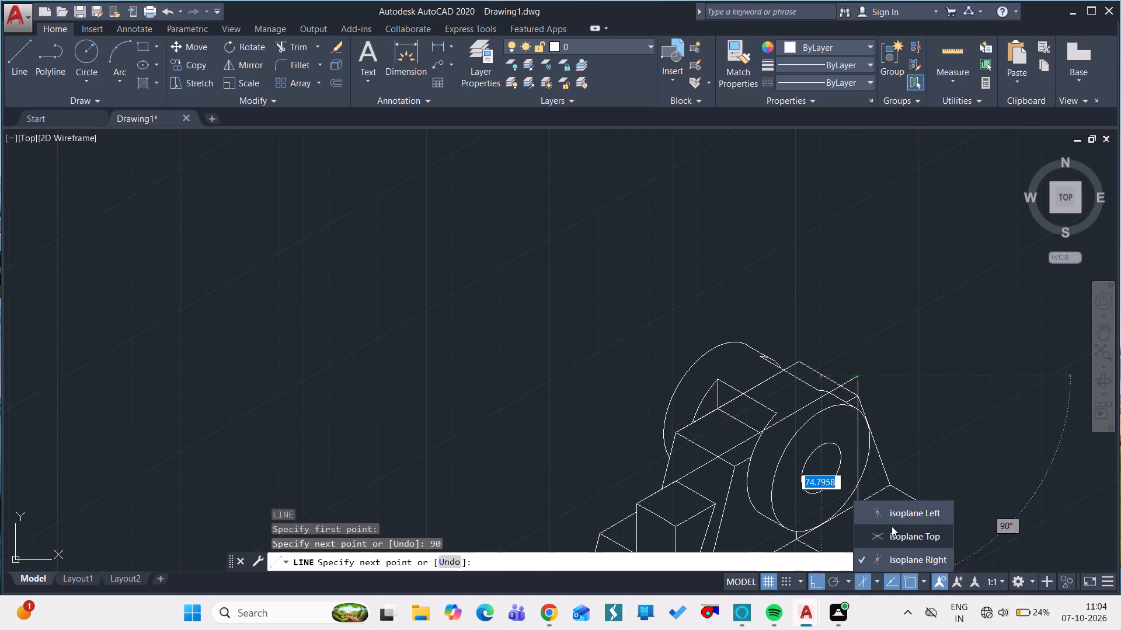
click(894, 521)
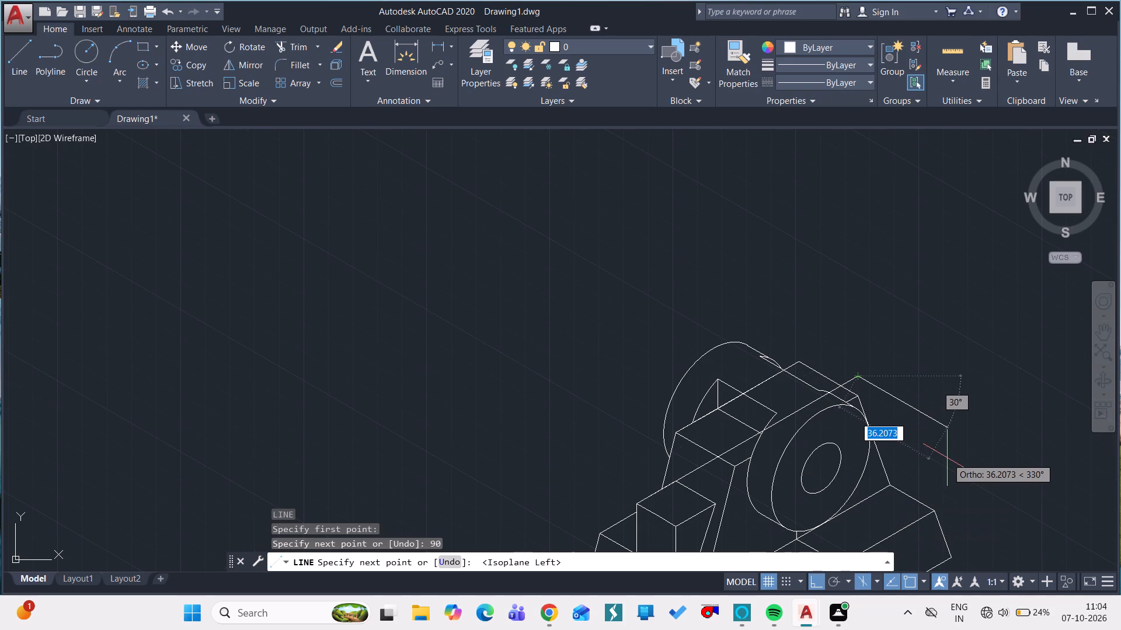
text(16)
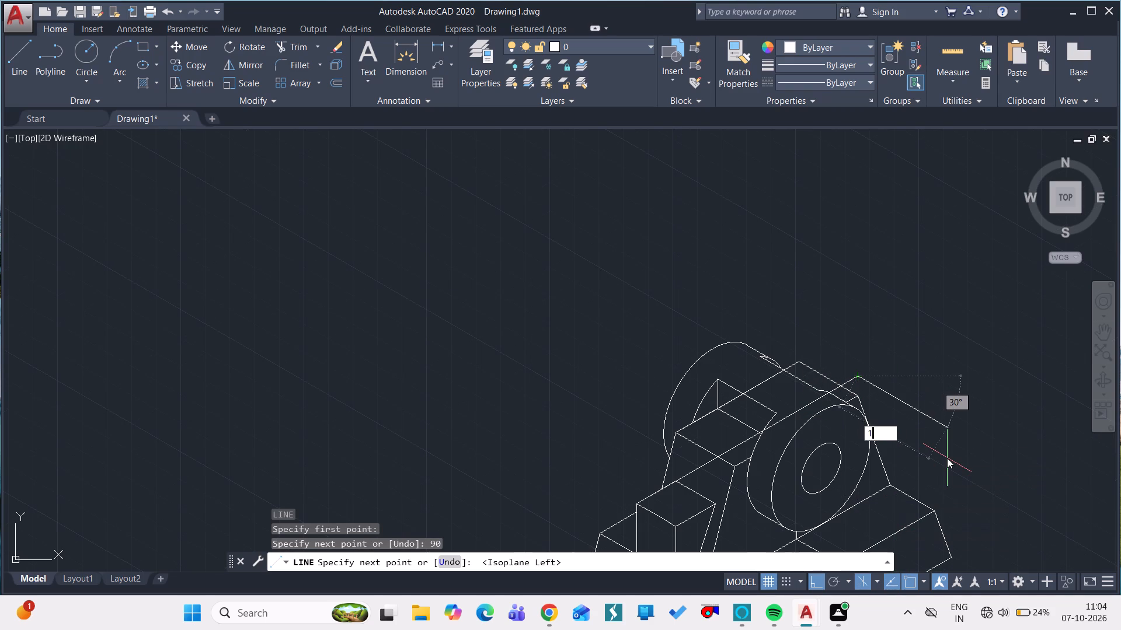
key(space)
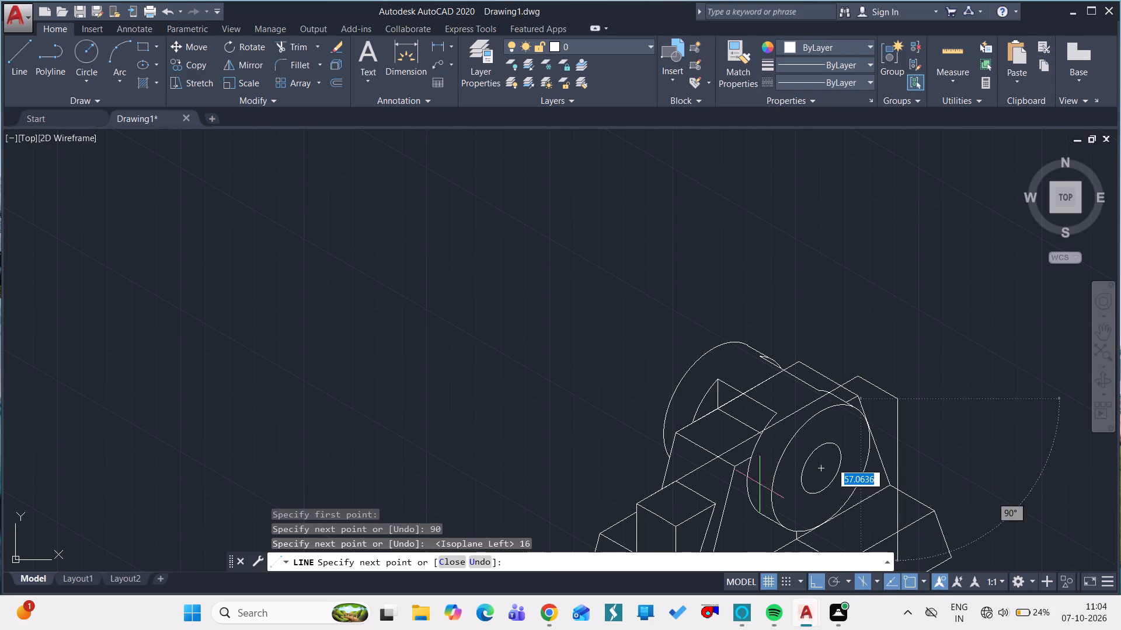
click(874, 579)
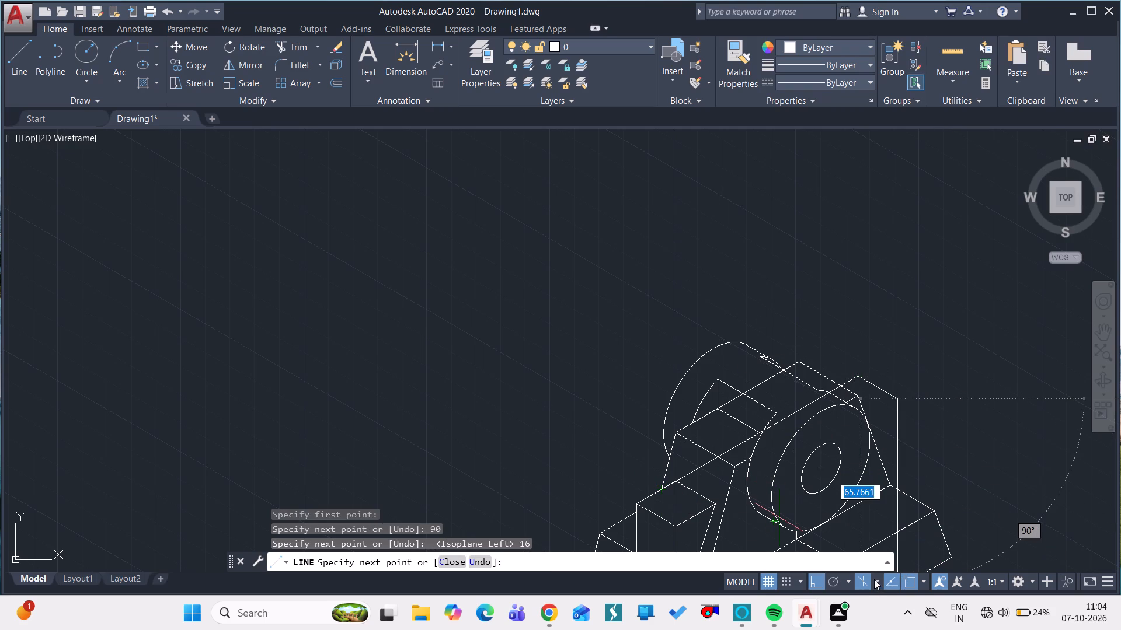
click(881, 561)
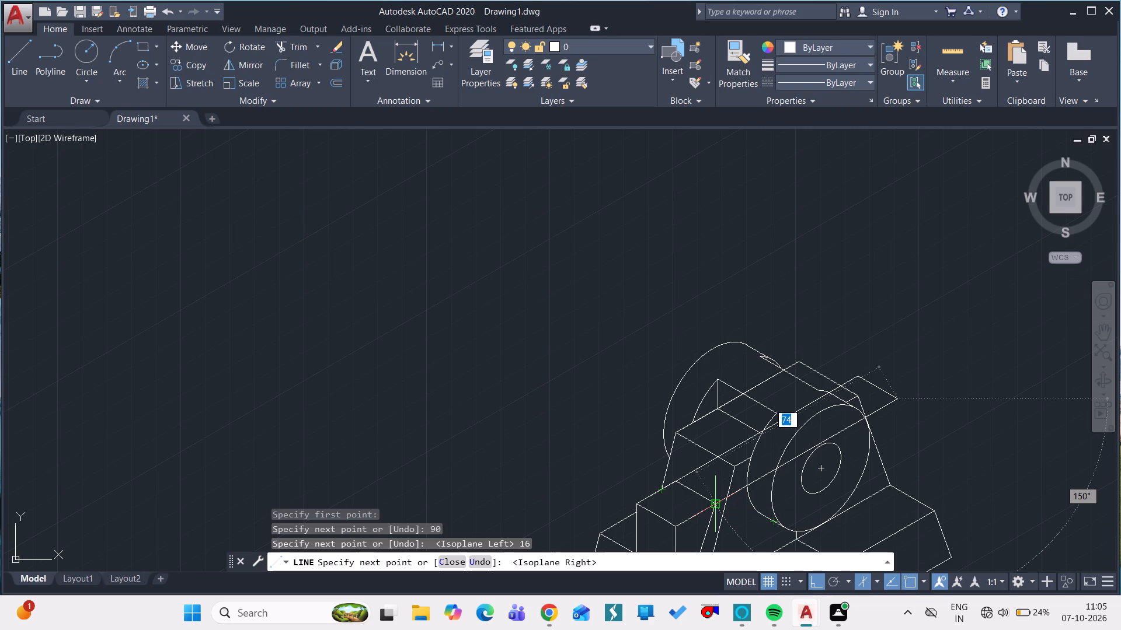
click(712, 501)
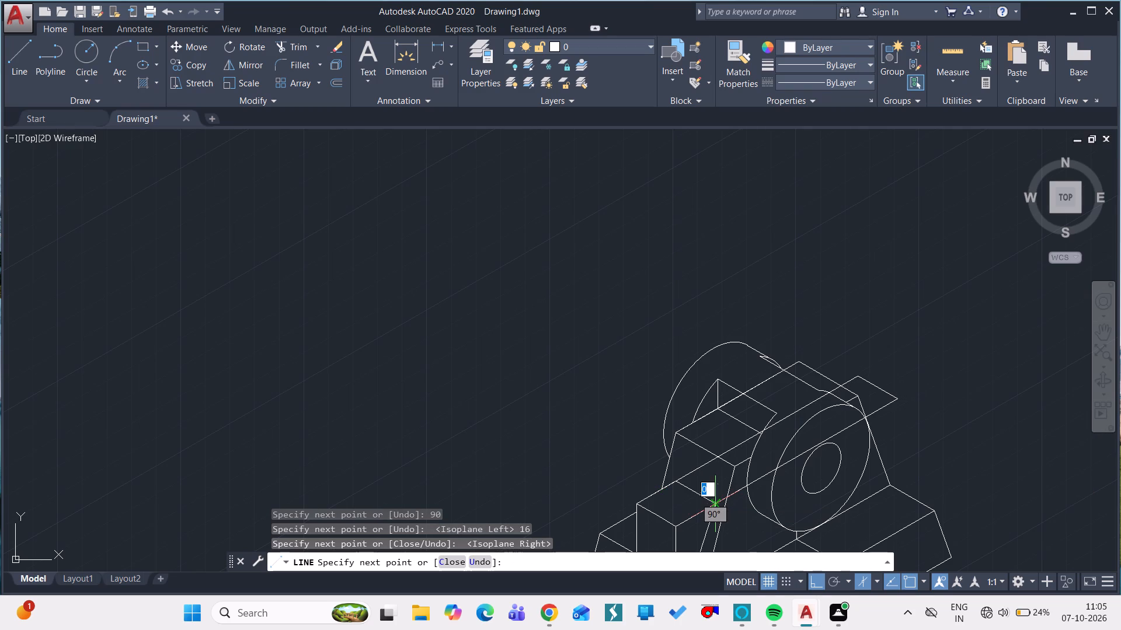
key(Escape)
Draw a vertical line from the outer end of the 16-unit edge down past the base block's top back edge.
text(L)
key(space)
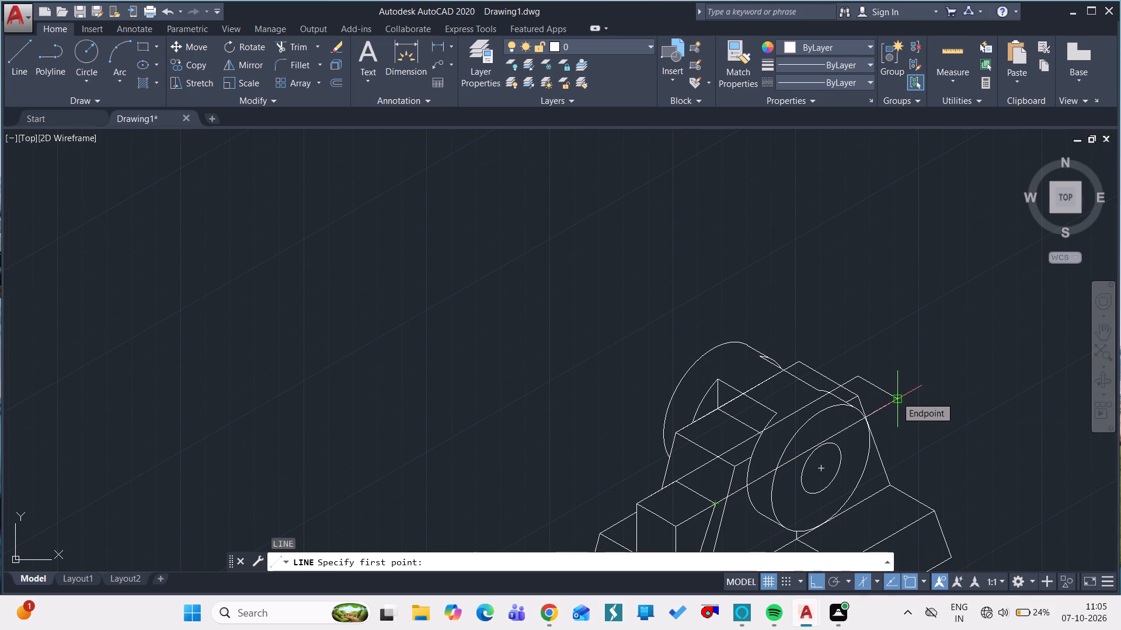
drag(896, 397, 887, 455)
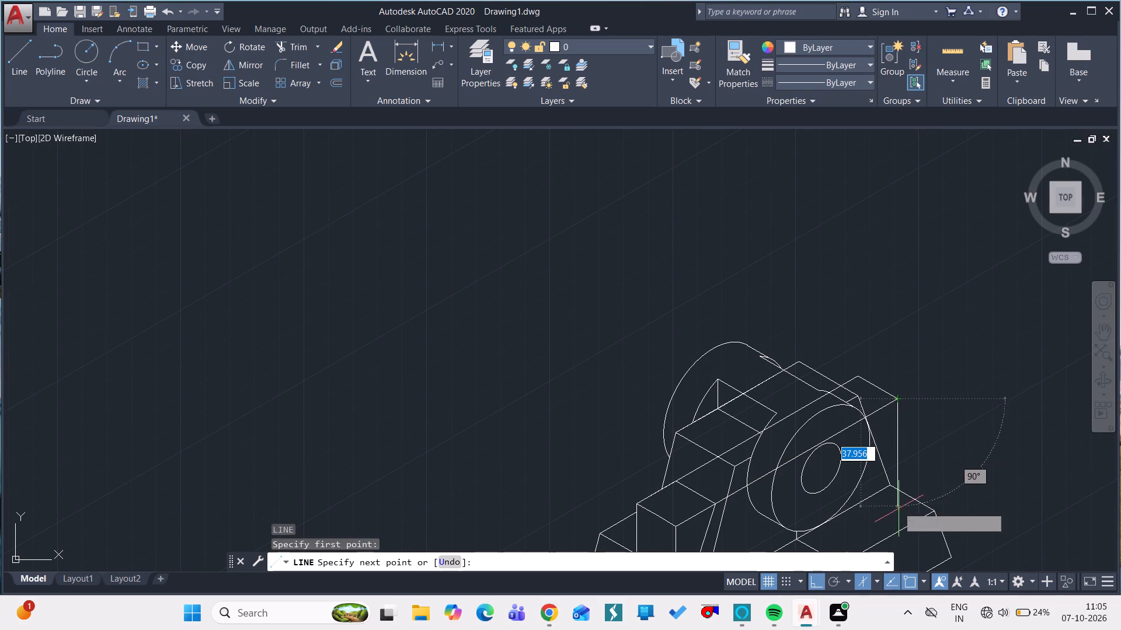
click(899, 510)
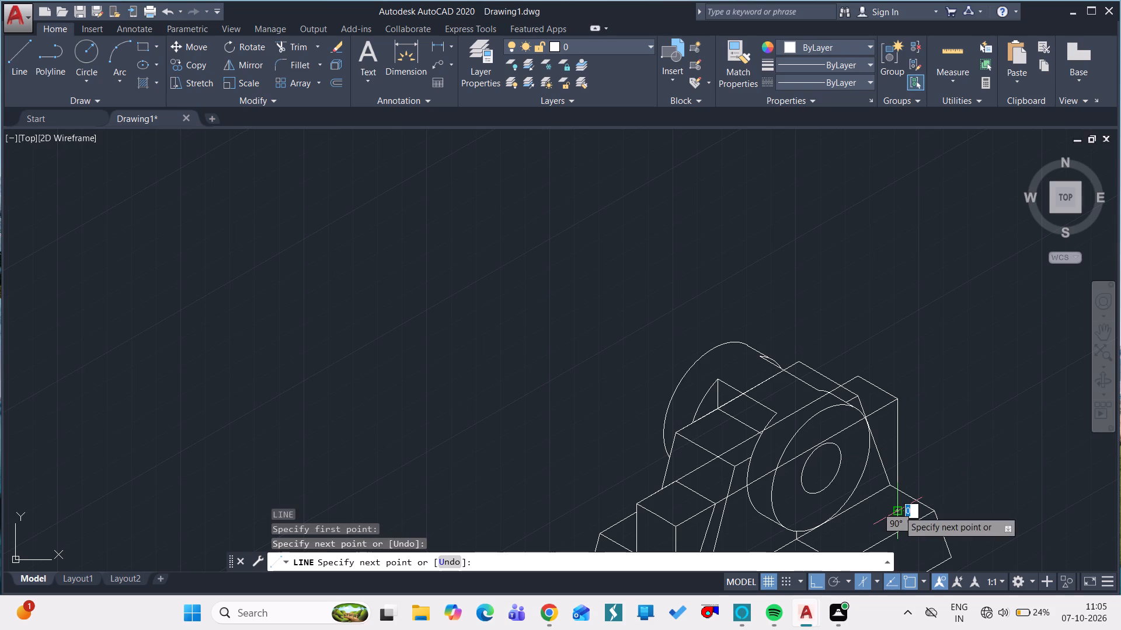
key(Escape)
Trim the vertical line's overrun below the base edge and the parallel return line where it crosses the disc, boss and arm.
text(TR)
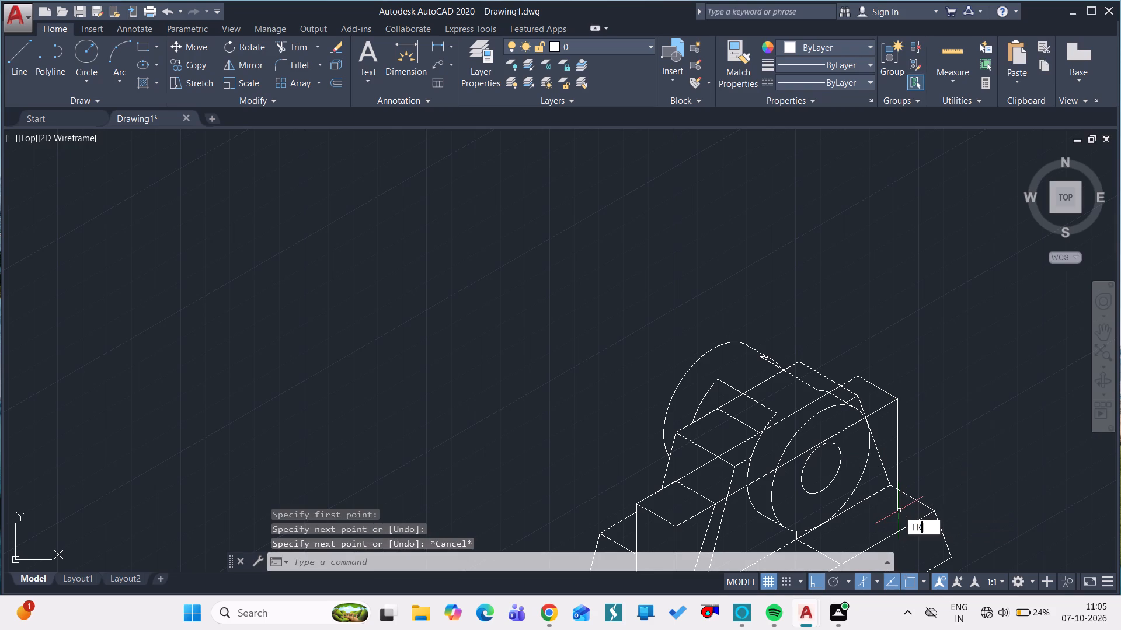
key(space)
key(space)
click(899, 508)
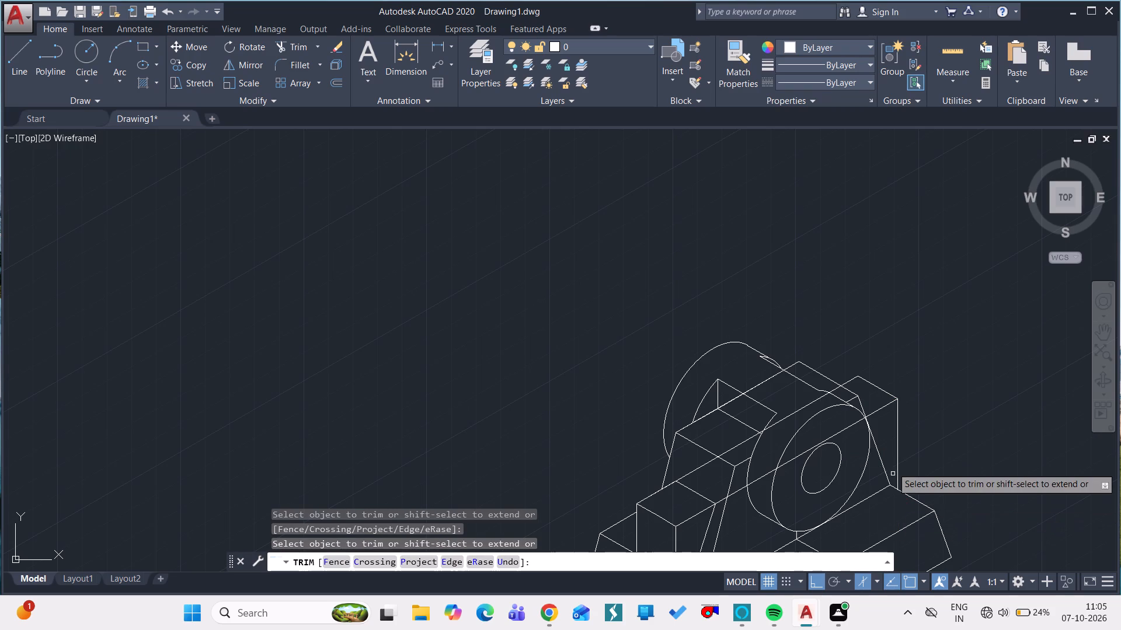
click(854, 425)
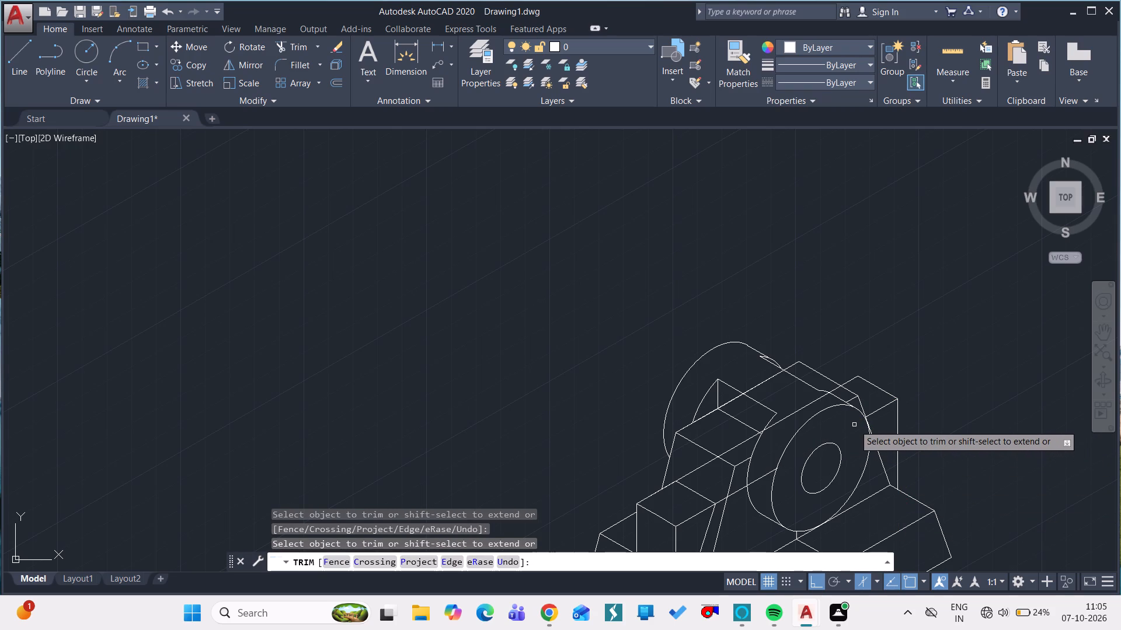
ctrl+scroll(854, 425, up, 4)
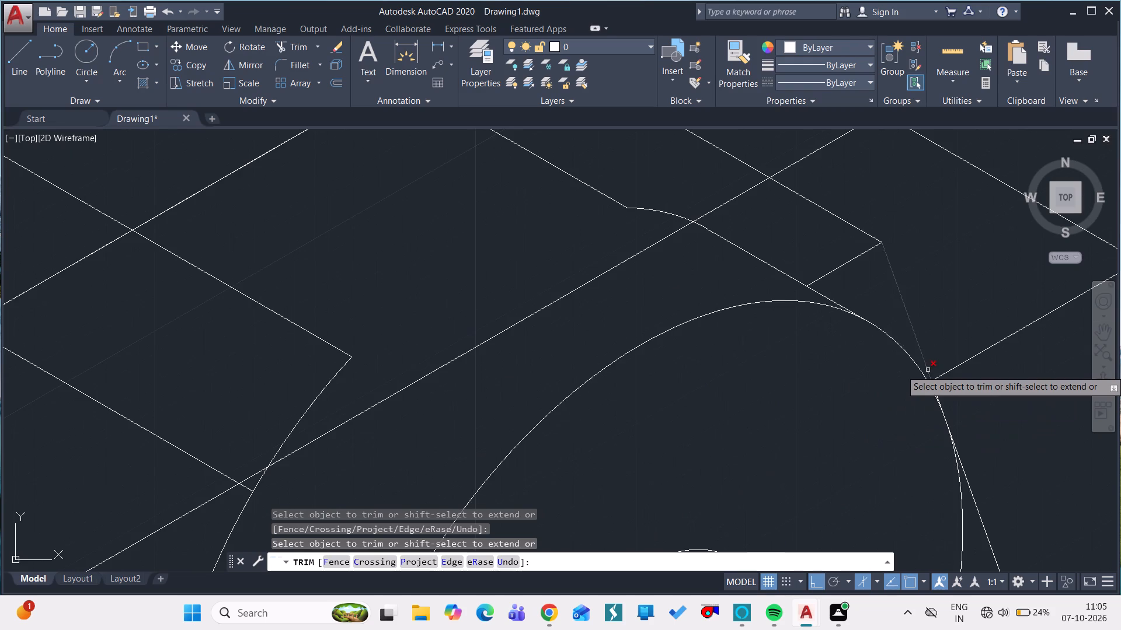
ctrl+scroll(928, 370, up, 3)
click(937, 422)
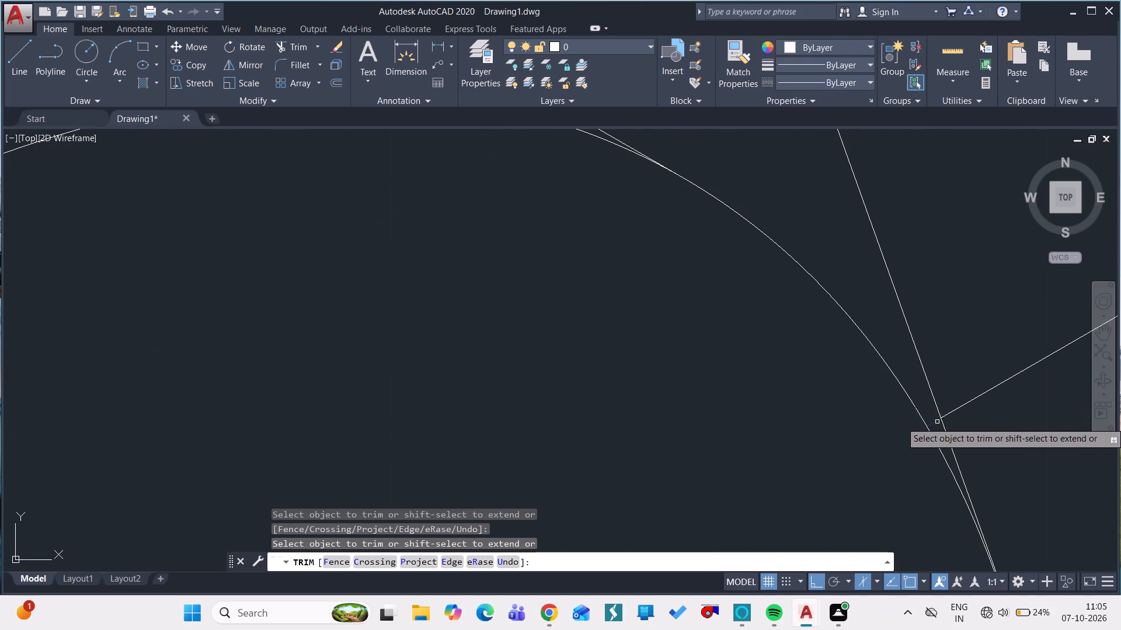
ctrl+scroll(937, 422, down, 7)
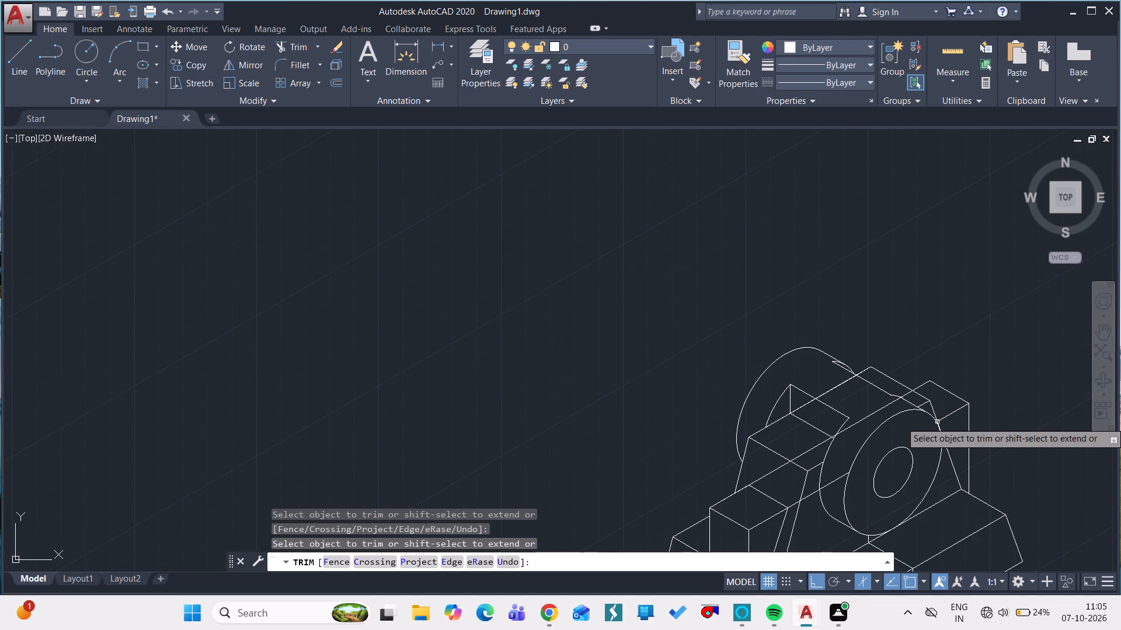
drag(833, 482, 816, 488)
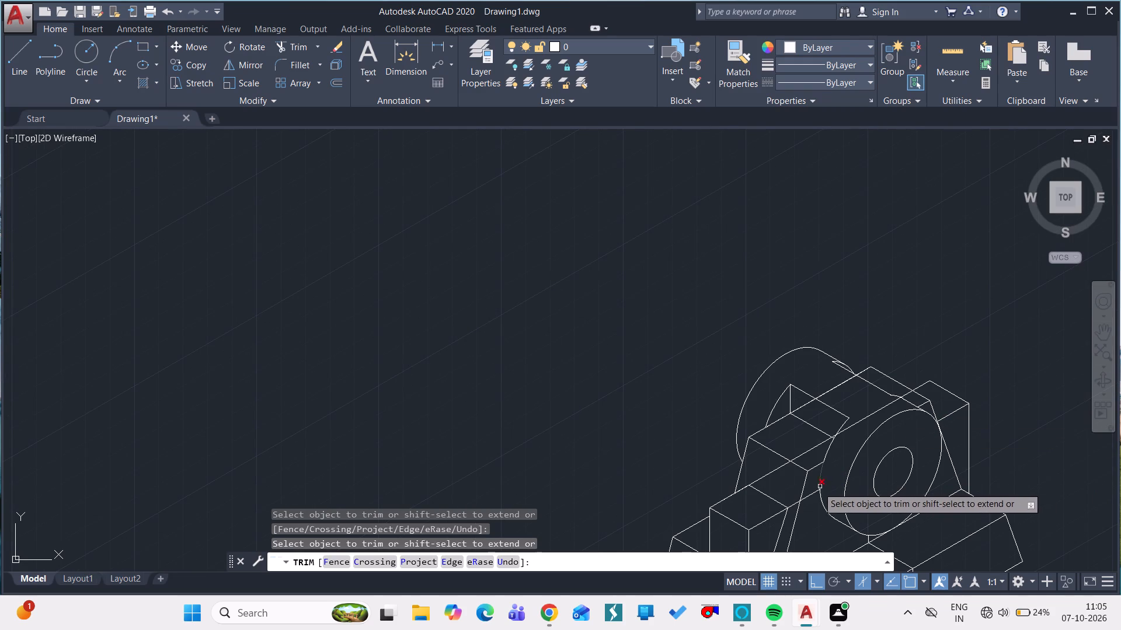
drag(816, 488, 812, 497)
drag(812, 497, 793, 505)
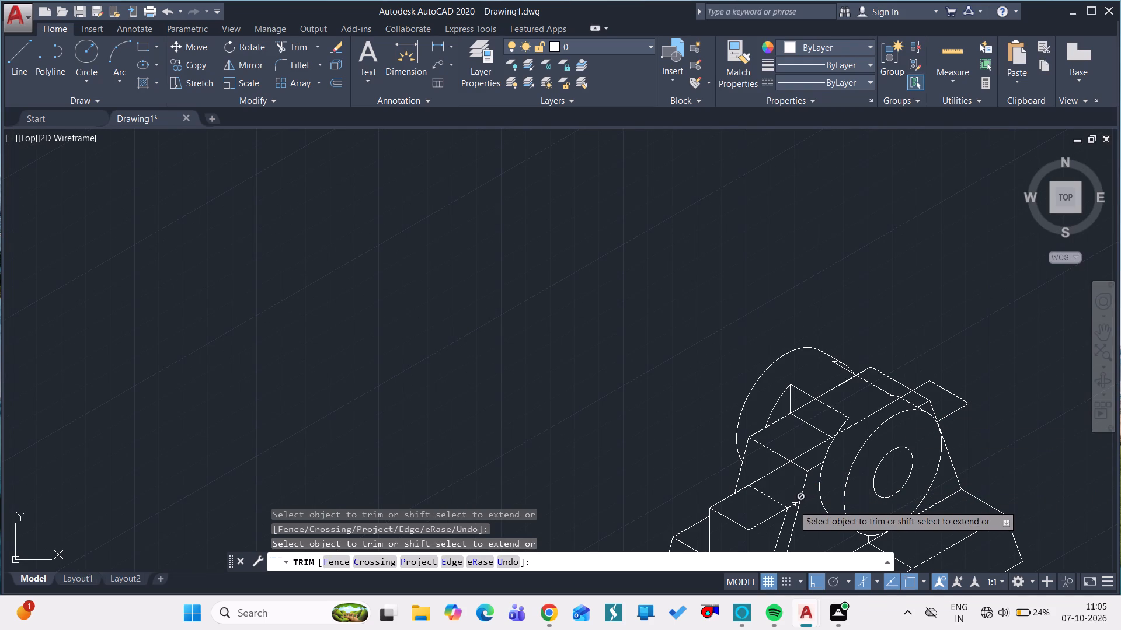
key(Escape)
Erase the leftover piece of the return line between the small upright block and the arm's sloped edge.
click(793, 505)
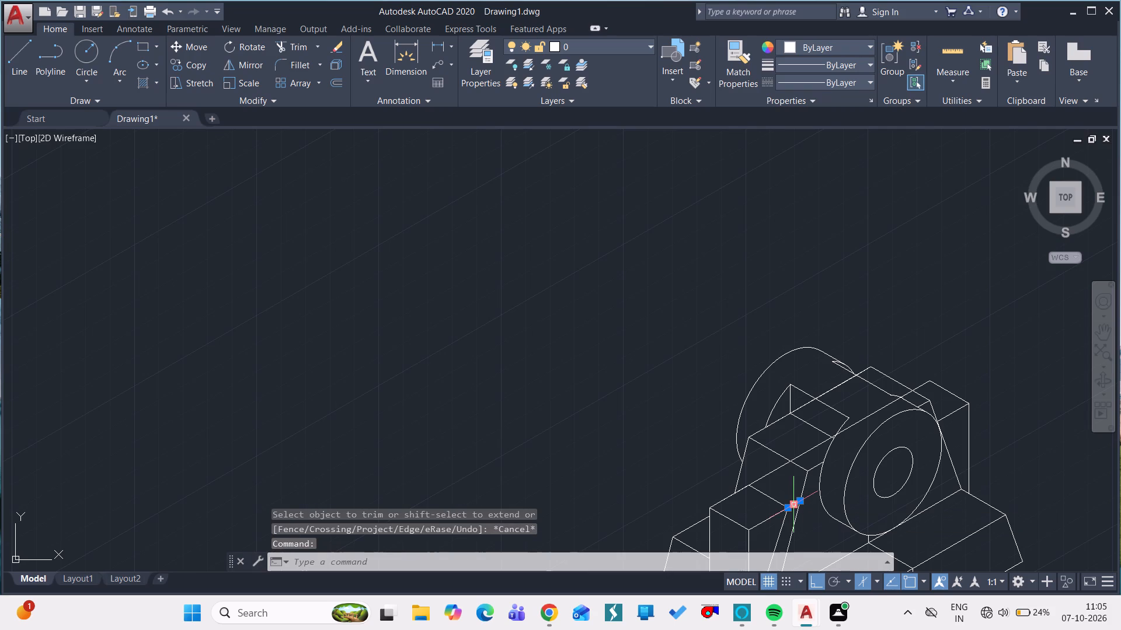
key(e)
key(space)
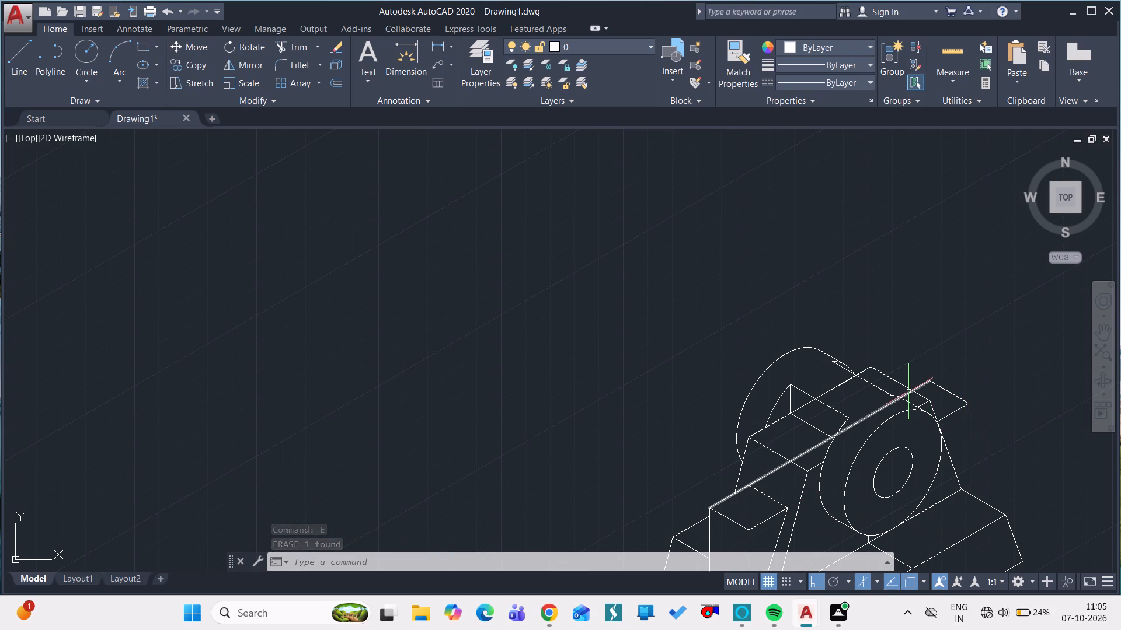
Trim the 90-unit line where it runs over the boss and across the arm's top face.
text(TR)
key(space)
key(space)
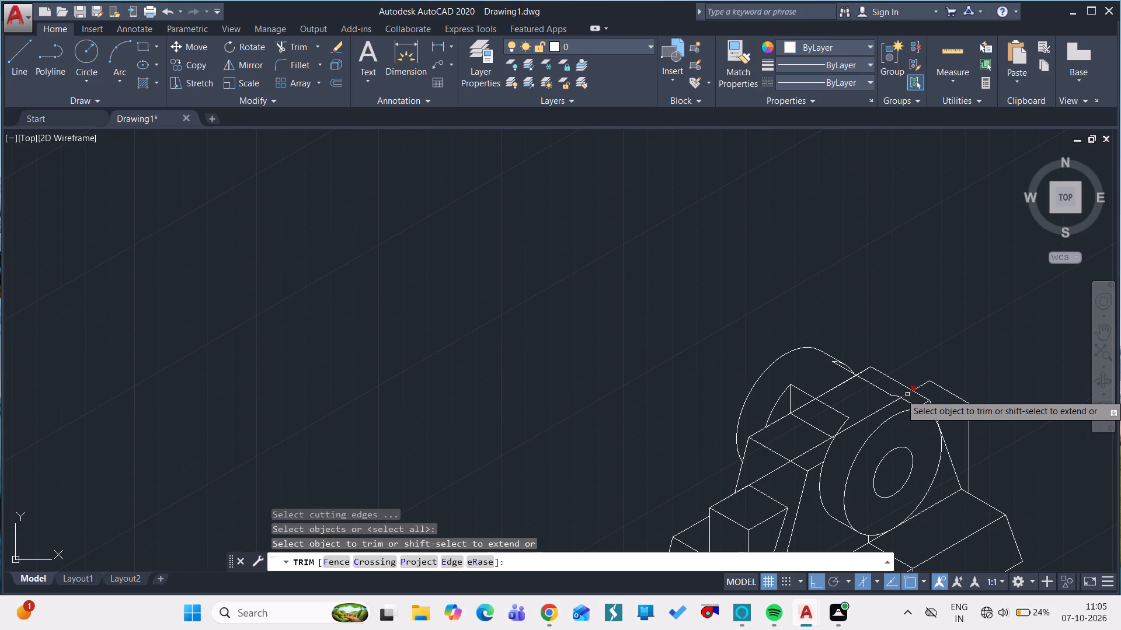
drag(907, 394, 896, 400)
drag(896, 400, 803, 450)
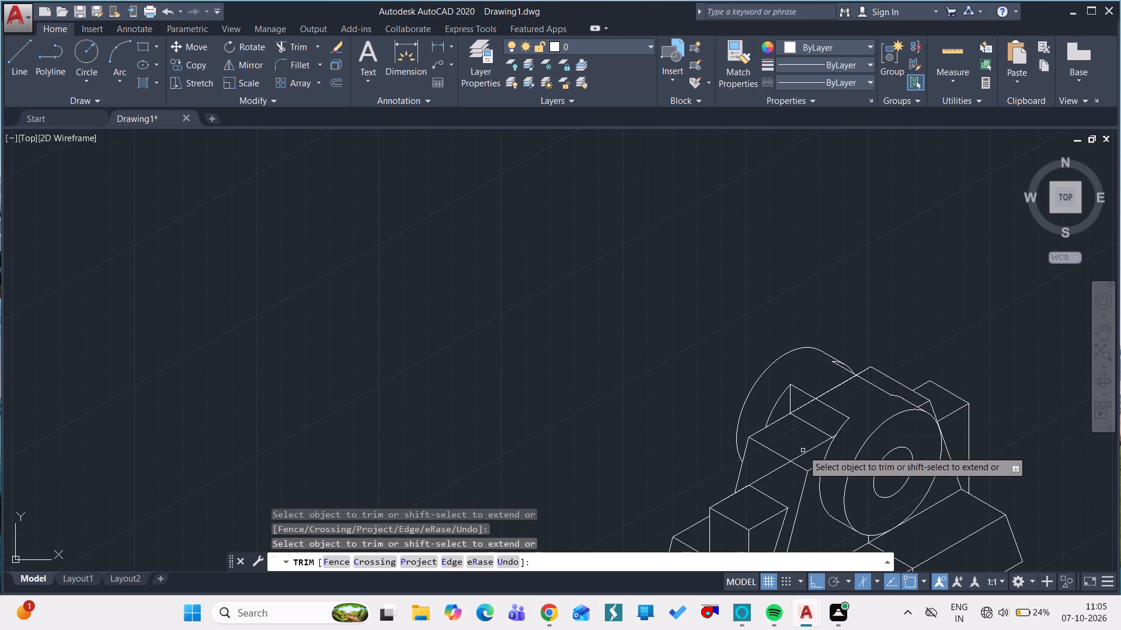
drag(803, 450, 805, 450)
click(805, 450)
click(801, 457)
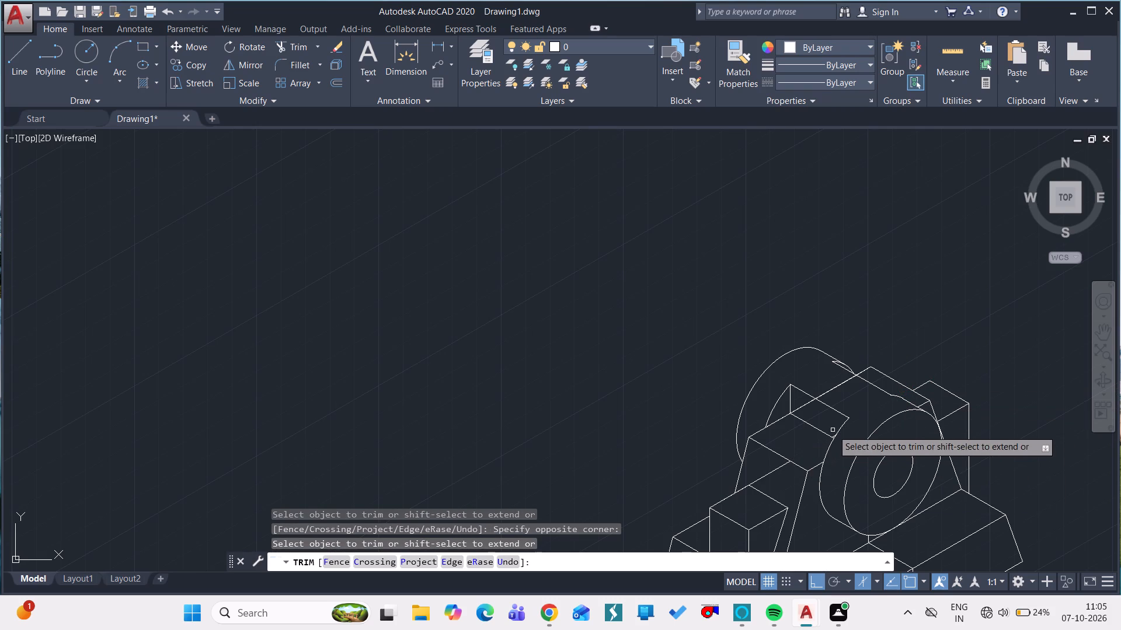
ctrl+scroll(833, 430, up, 3)
click(835, 460)
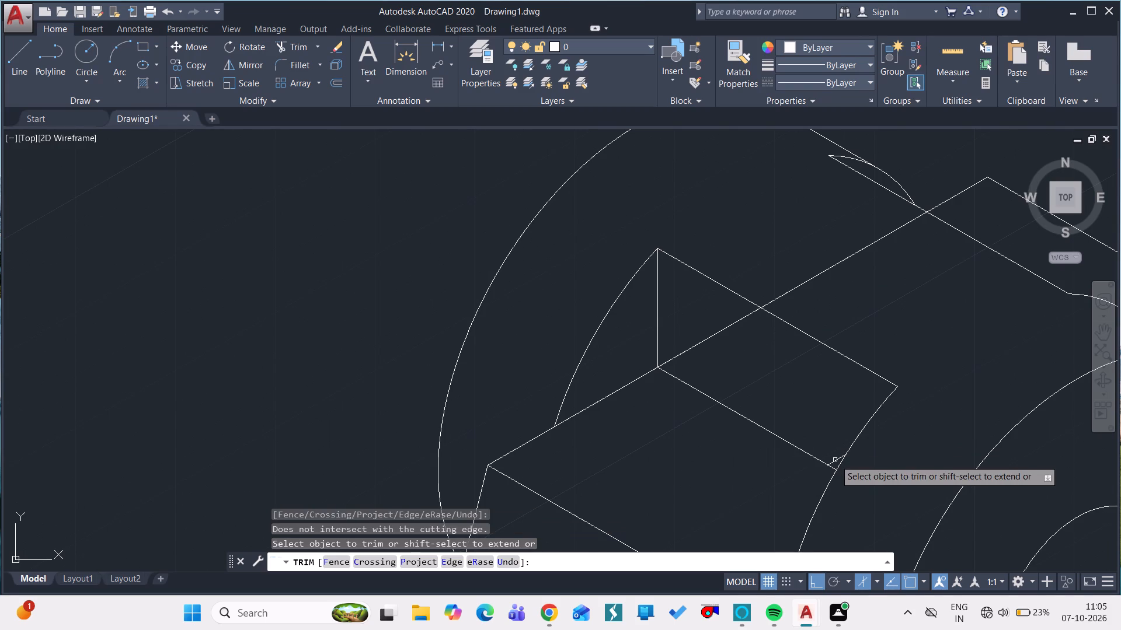
key(Escape)
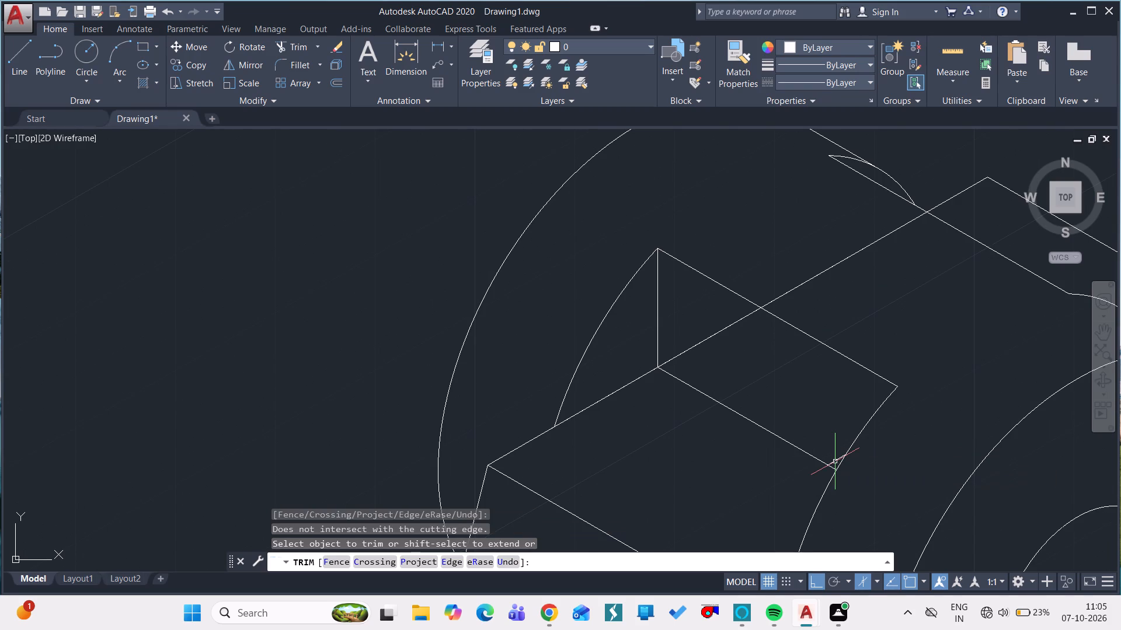
Erase the short leftover line stub at the corner where the arm's top face meets the boss.
click(835, 461)
text(E)
key(space)
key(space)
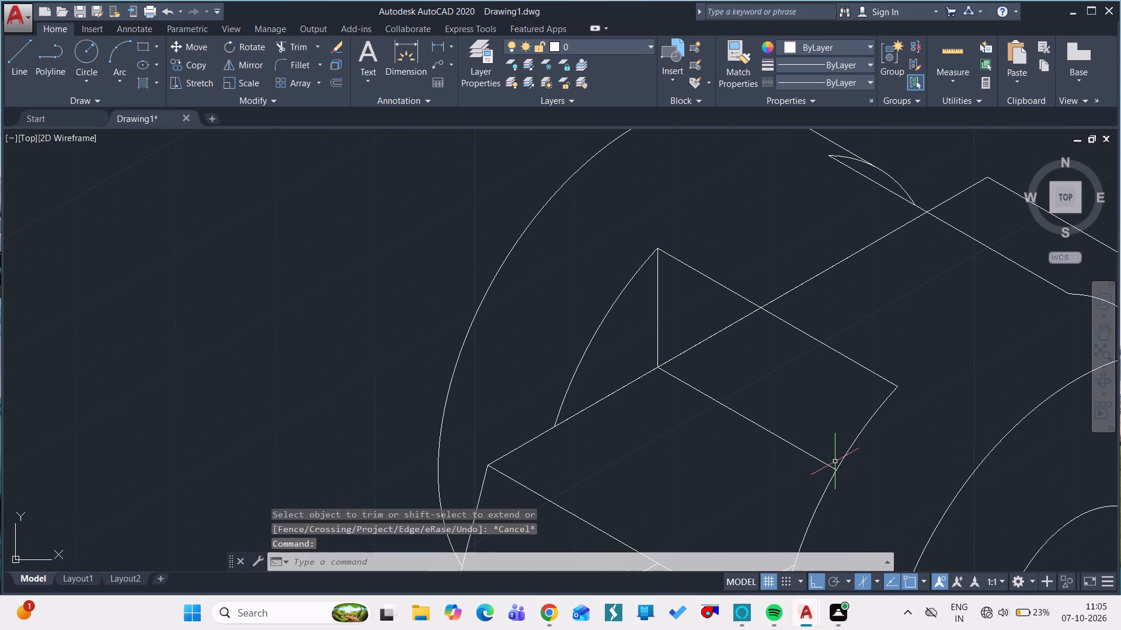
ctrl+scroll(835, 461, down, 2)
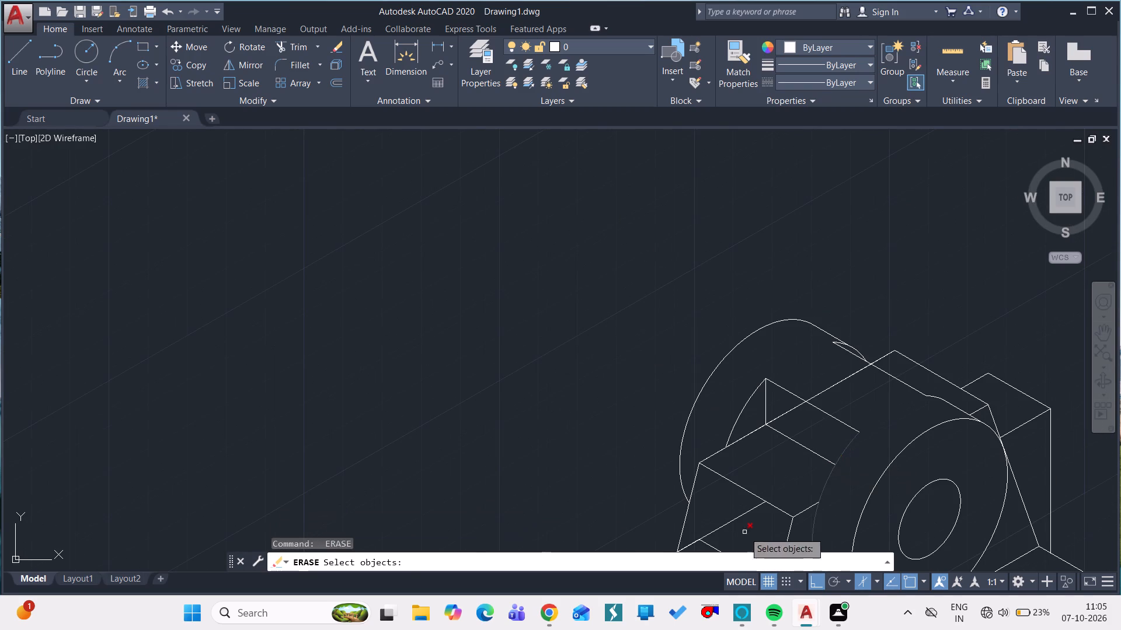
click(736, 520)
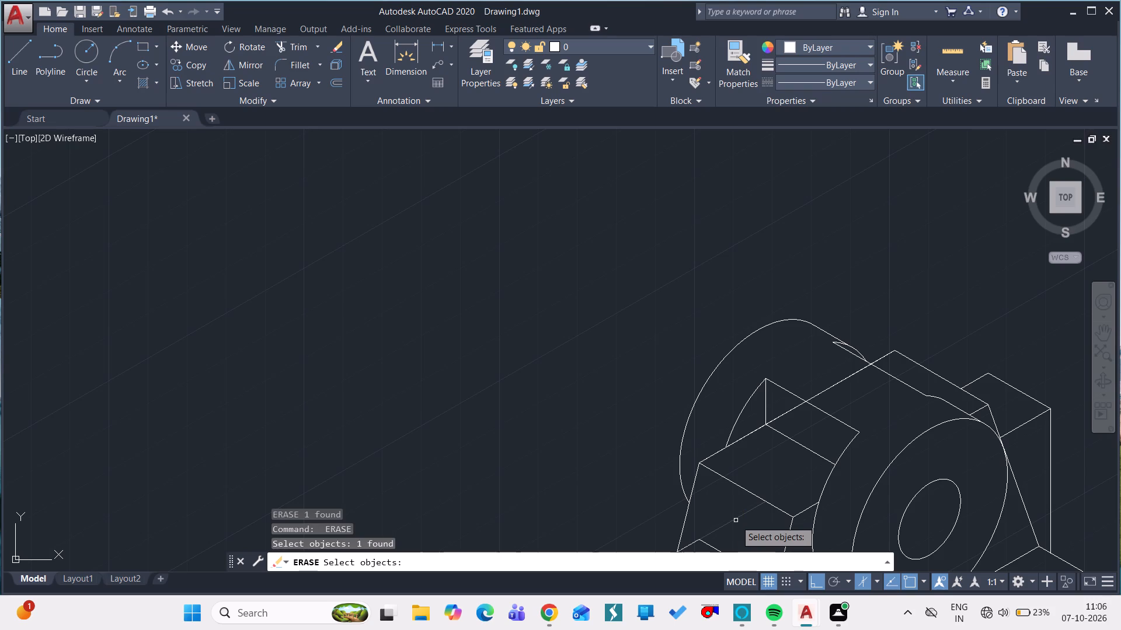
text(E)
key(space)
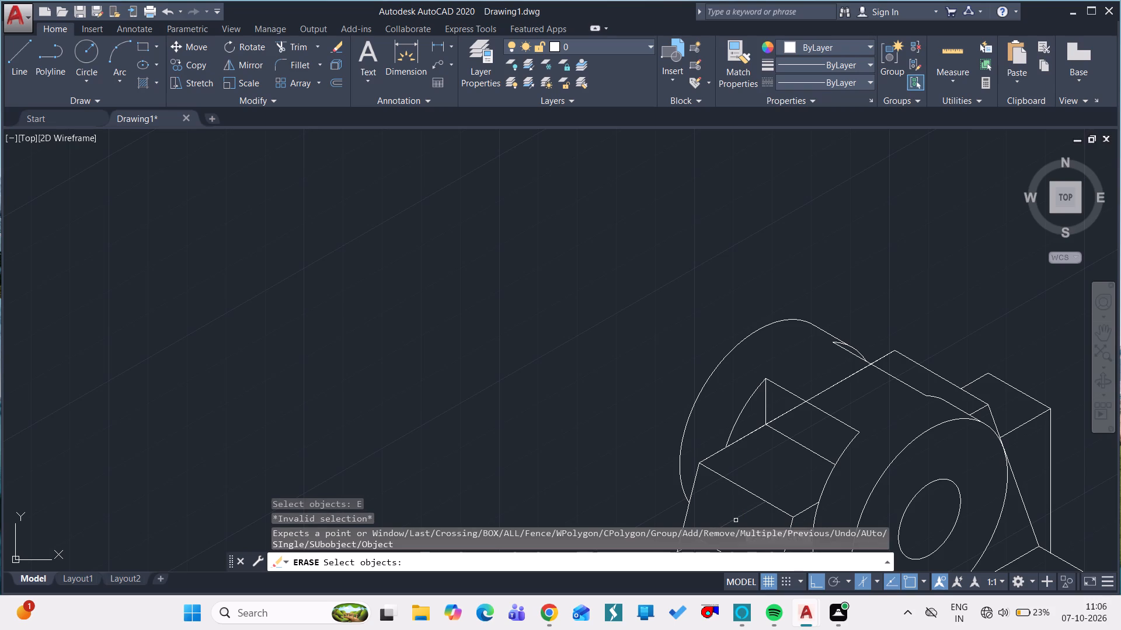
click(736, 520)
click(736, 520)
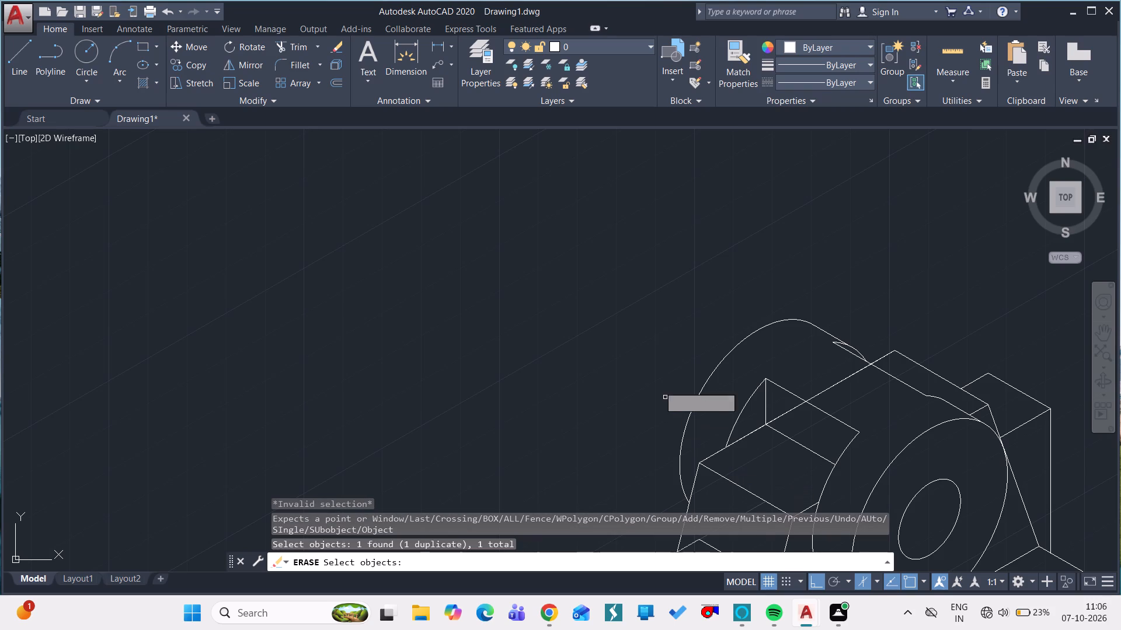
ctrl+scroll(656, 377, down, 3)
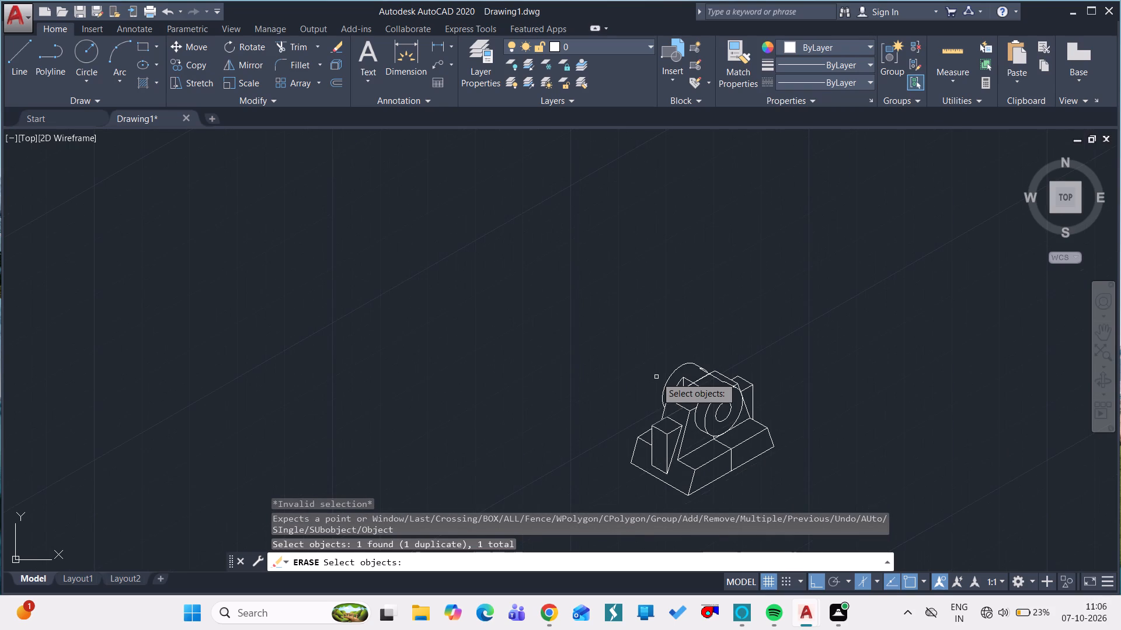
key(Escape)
Erase the leftover line fragment on the arm's front face, below its top edge.
text(E)
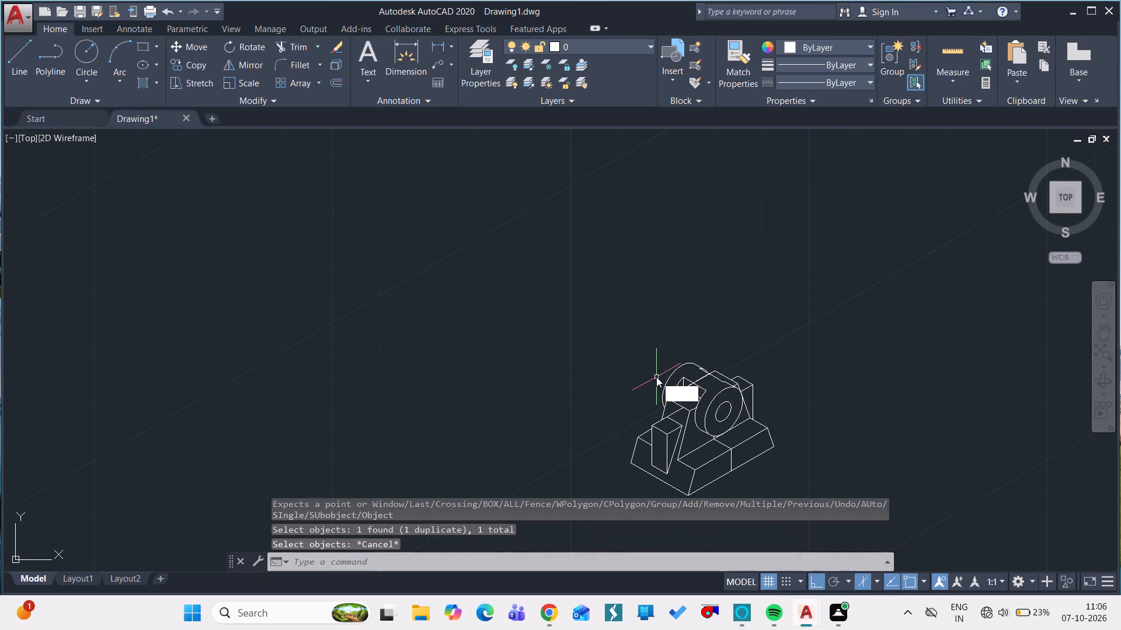
key(space)
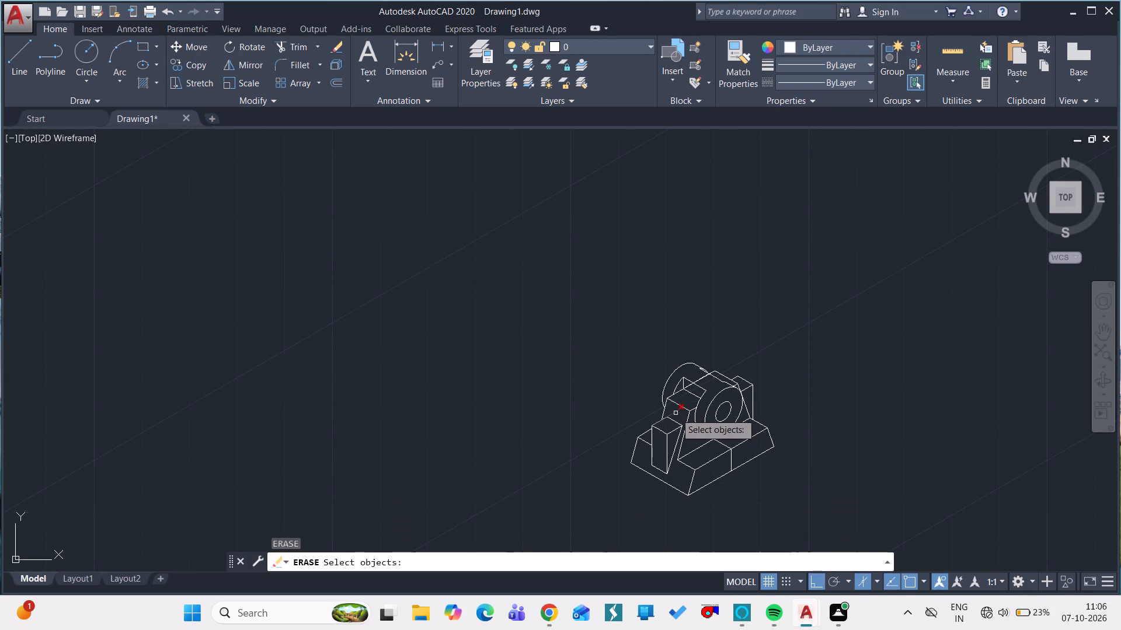
click(676, 413)
click(676, 412)
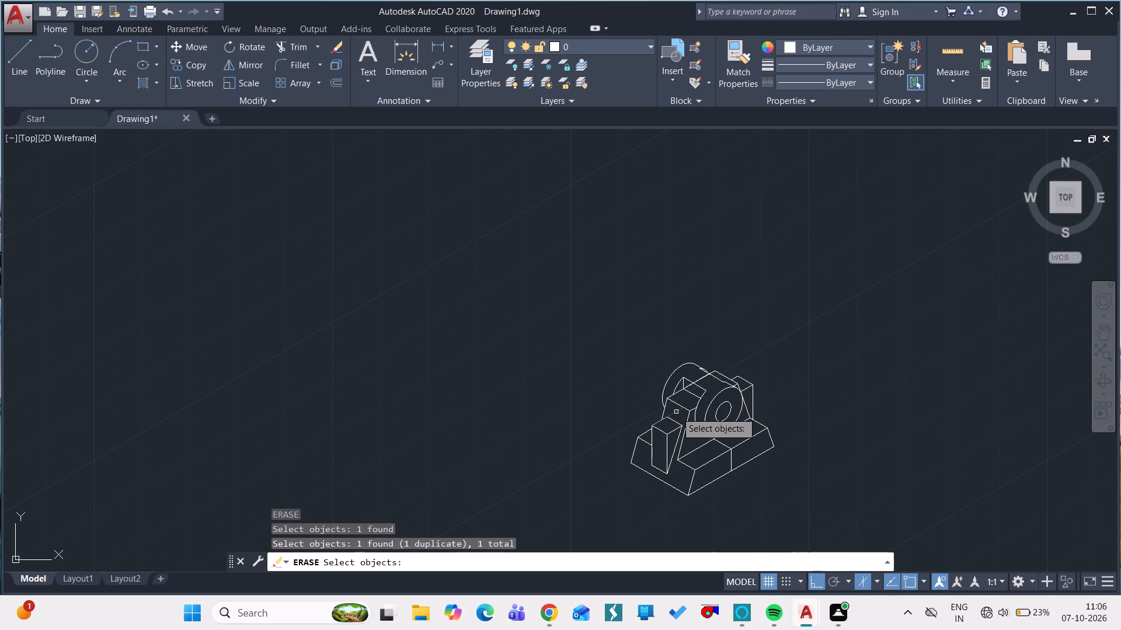
key(space)
key(space)
key(Escape)
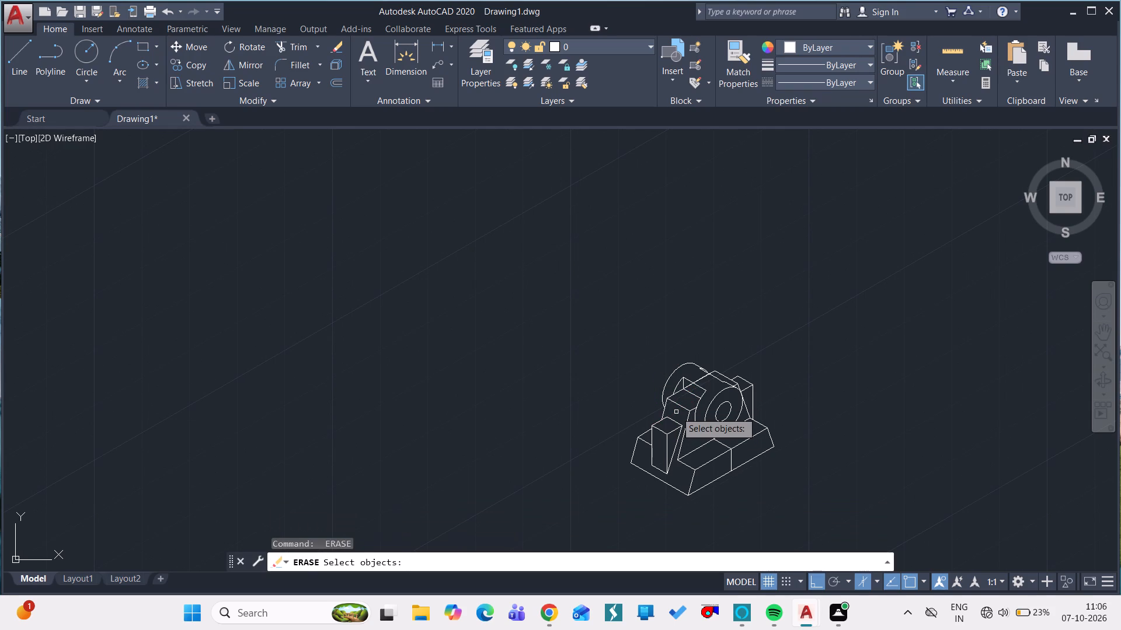
click(676, 412)
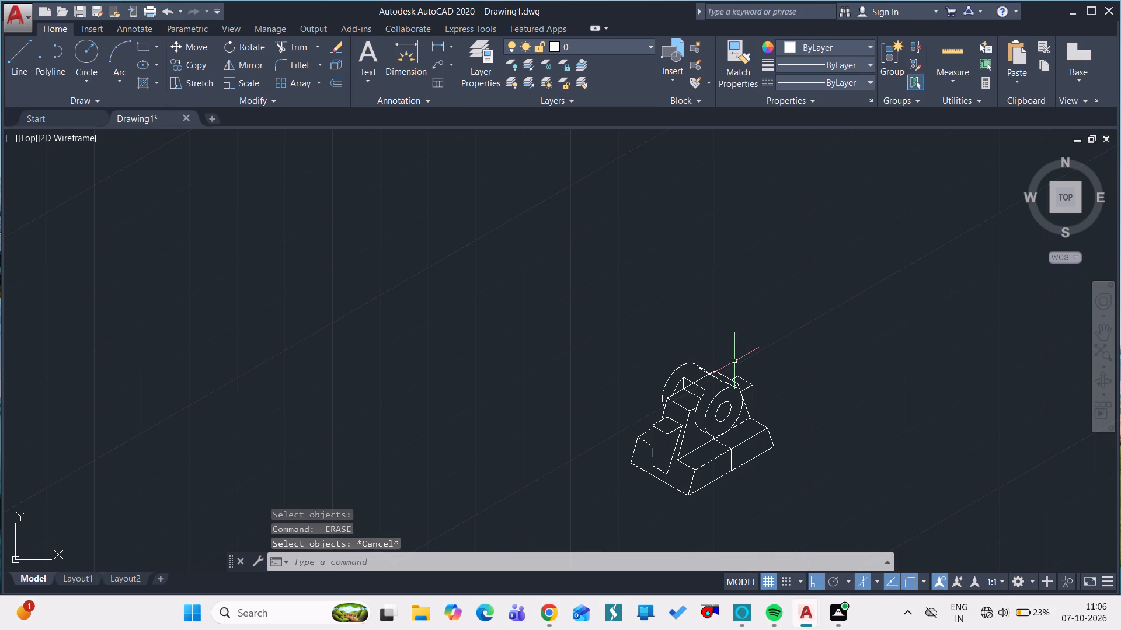
Trim the line continuing from the arm's top back edge where it runs across the boss between the notch and the boss's far side.
ctrl+scroll(709, 382, up, 3)
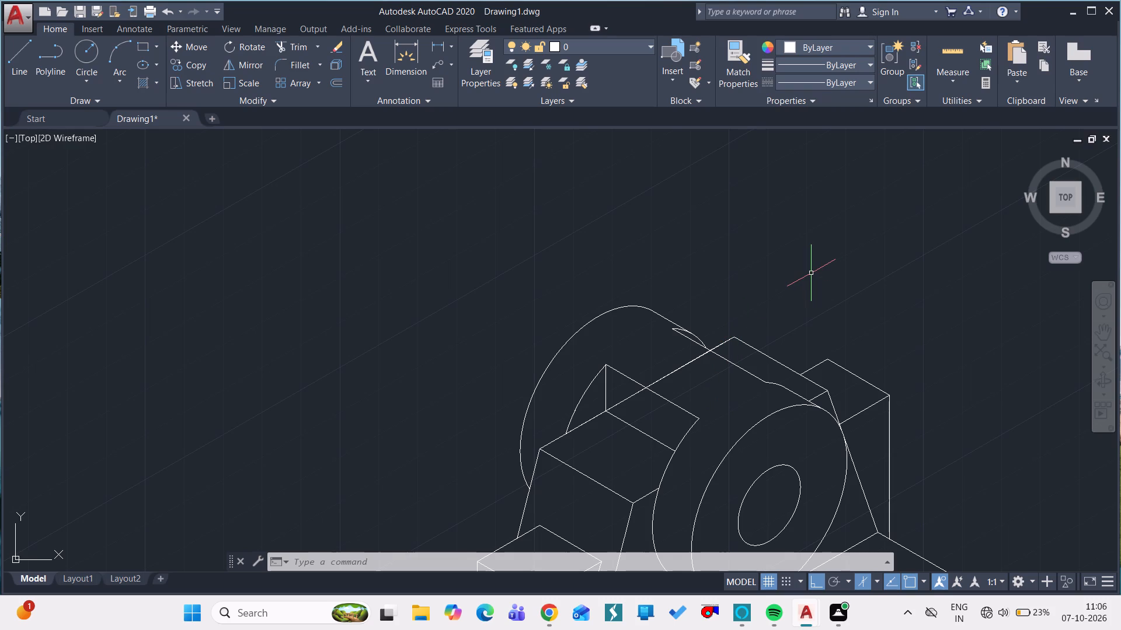
text(TR)
key(space)
key(space)
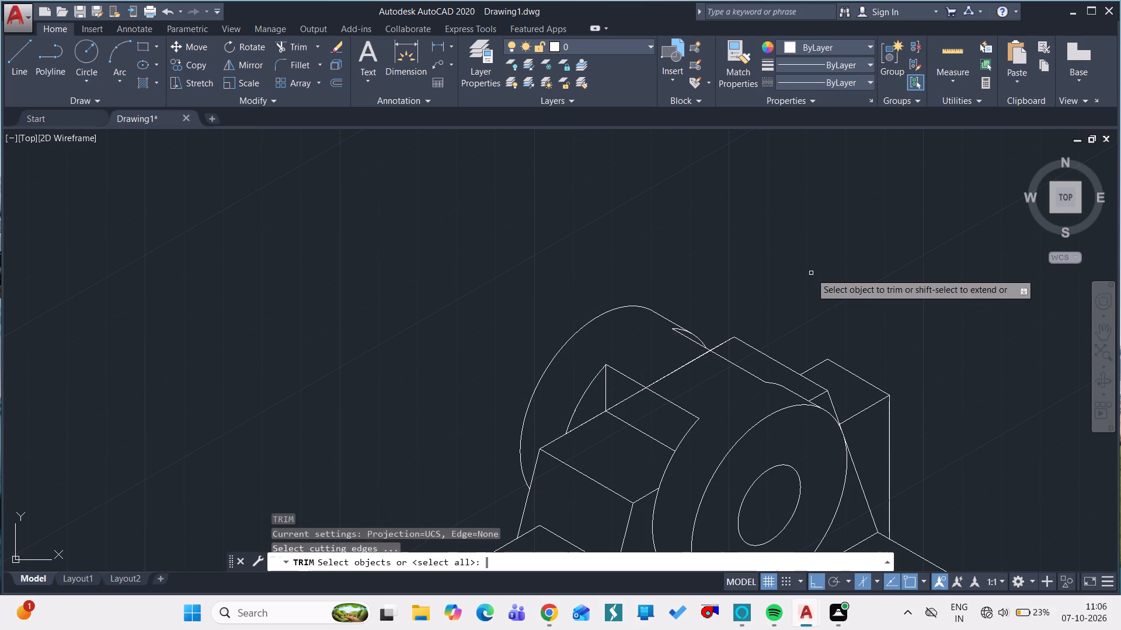
click(672, 371)
click(625, 398)
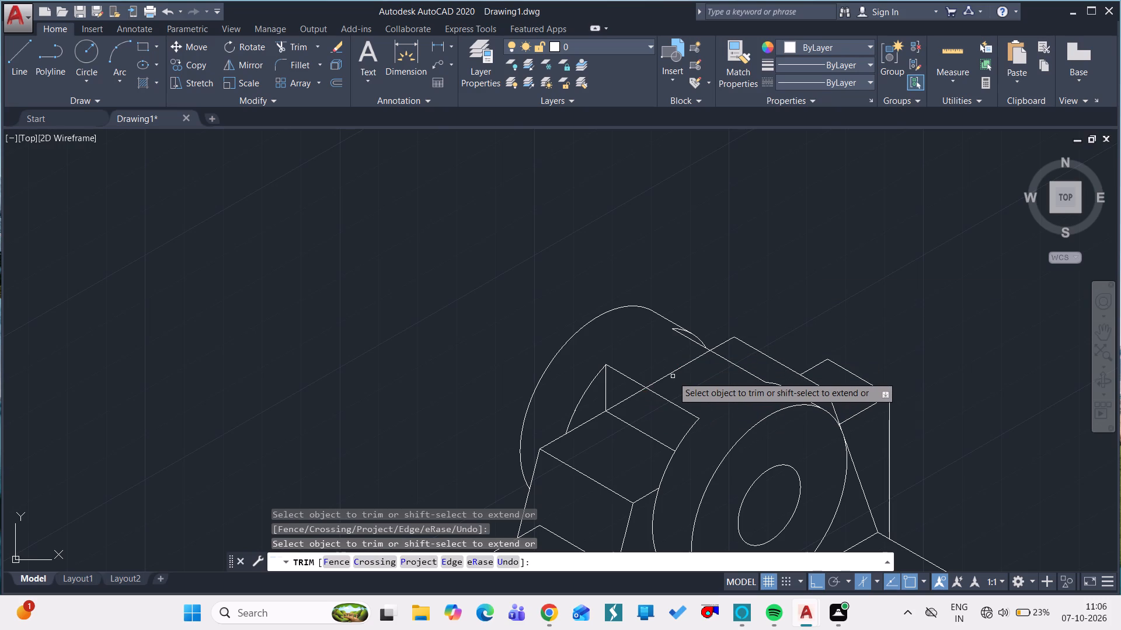
click(672, 370)
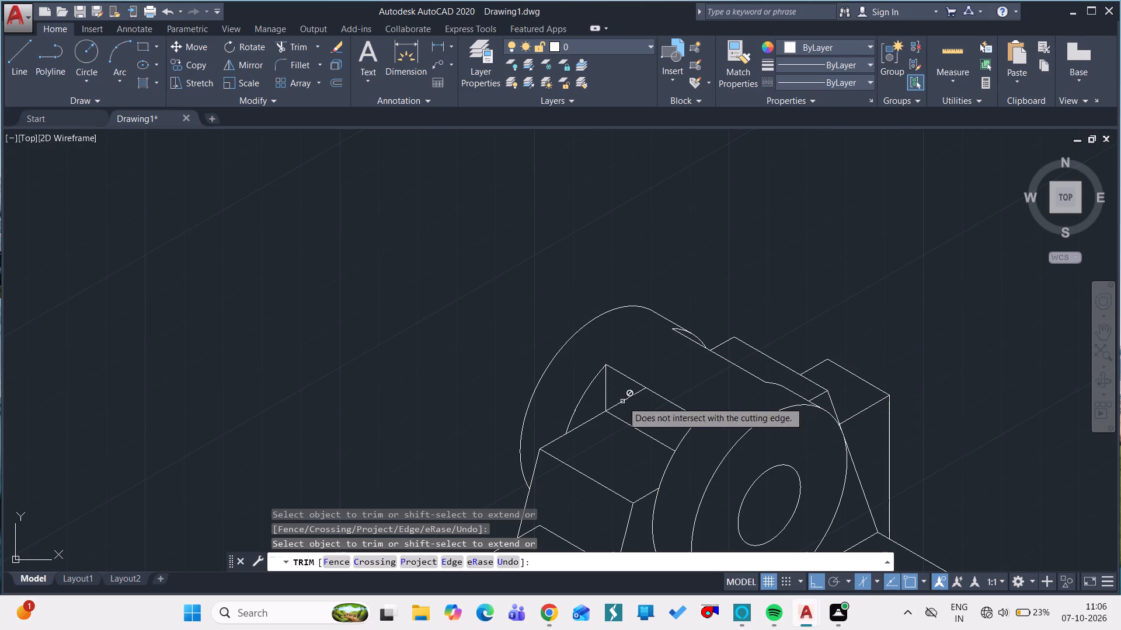
click(622, 401)
drag(622, 401, 587, 419)
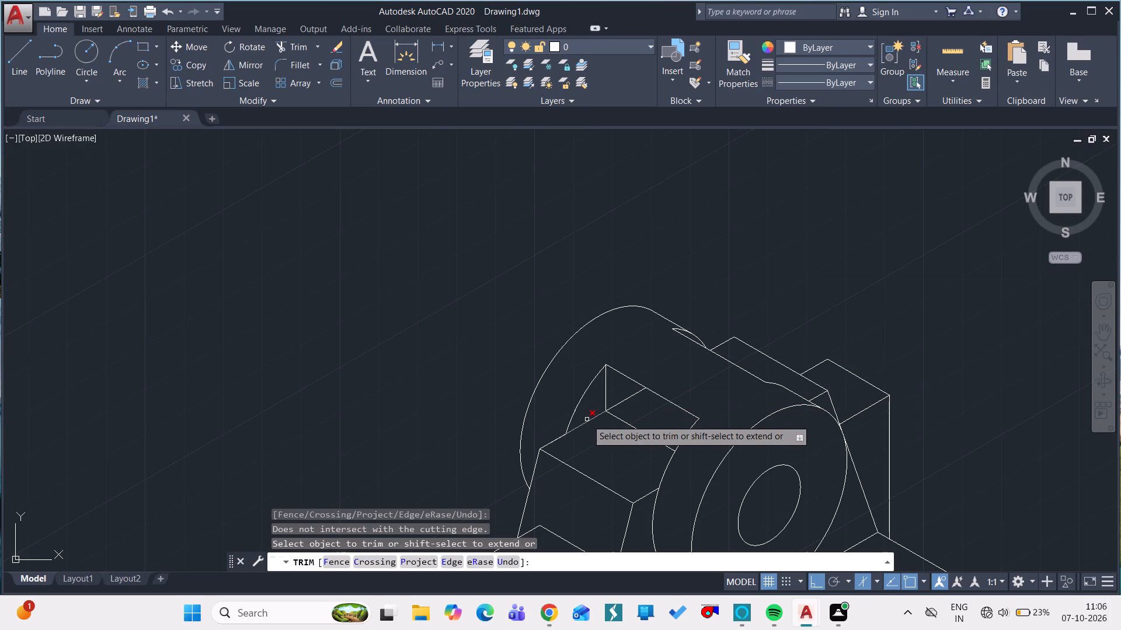
drag(587, 419, 600, 414)
key(Escape)
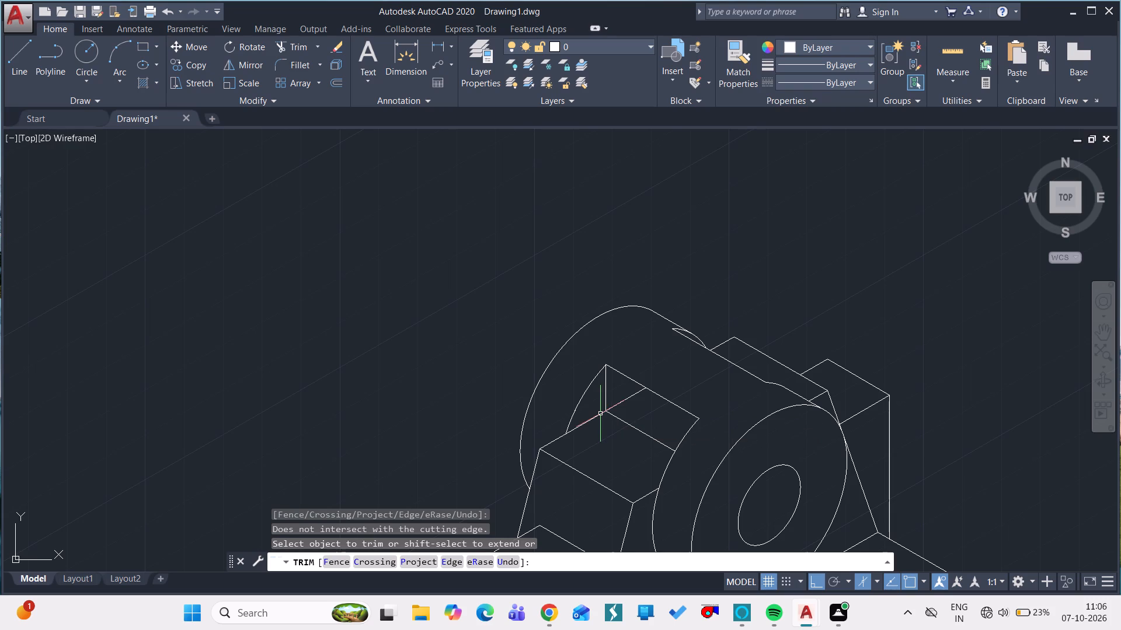
Erase the remaining line piece inside the notch, between its vertical edge and its upper sloping edge.
click(623, 400)
text(E)
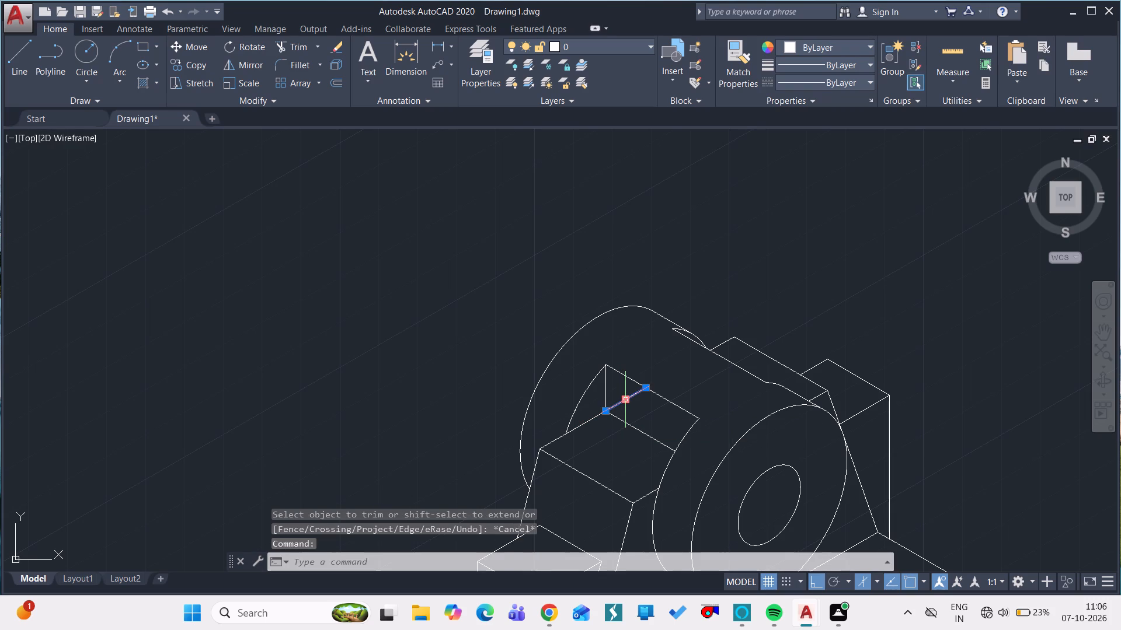
key(space)
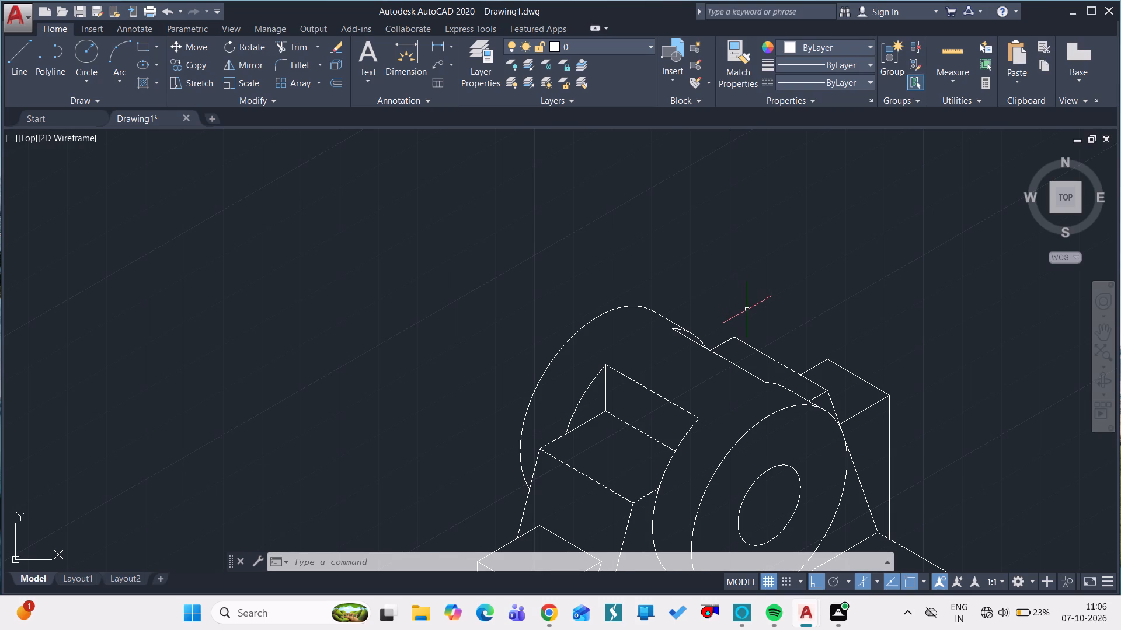
Erase the two lines that divide the base block across its top face and down its long sloped side.
ctrl+scroll(747, 310, down, 2)
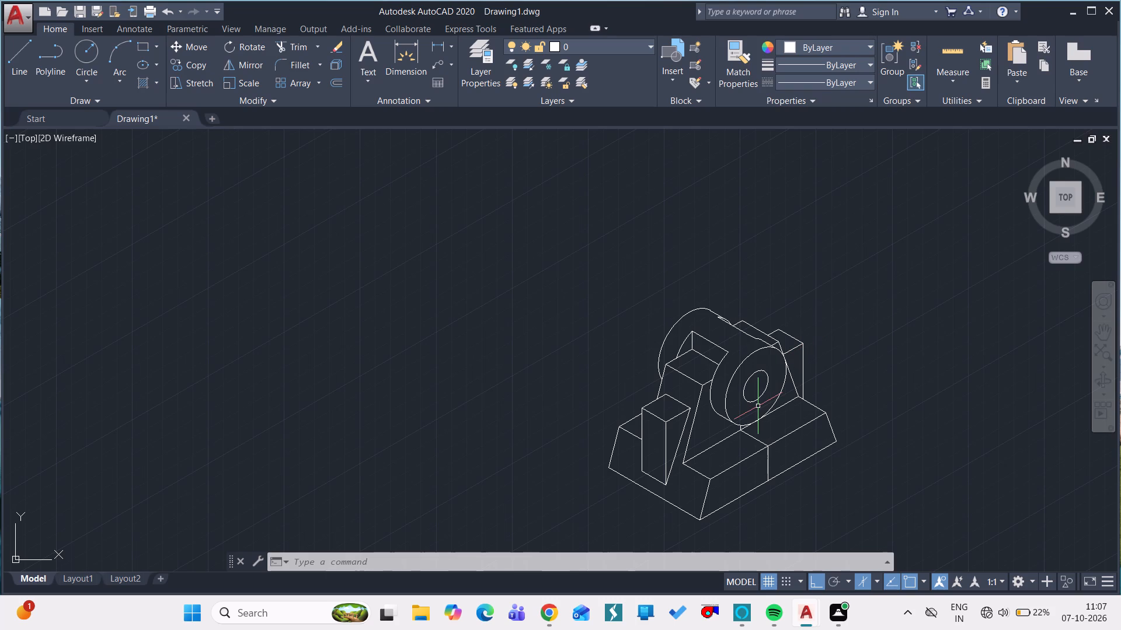
click(756, 437)
click(767, 458)
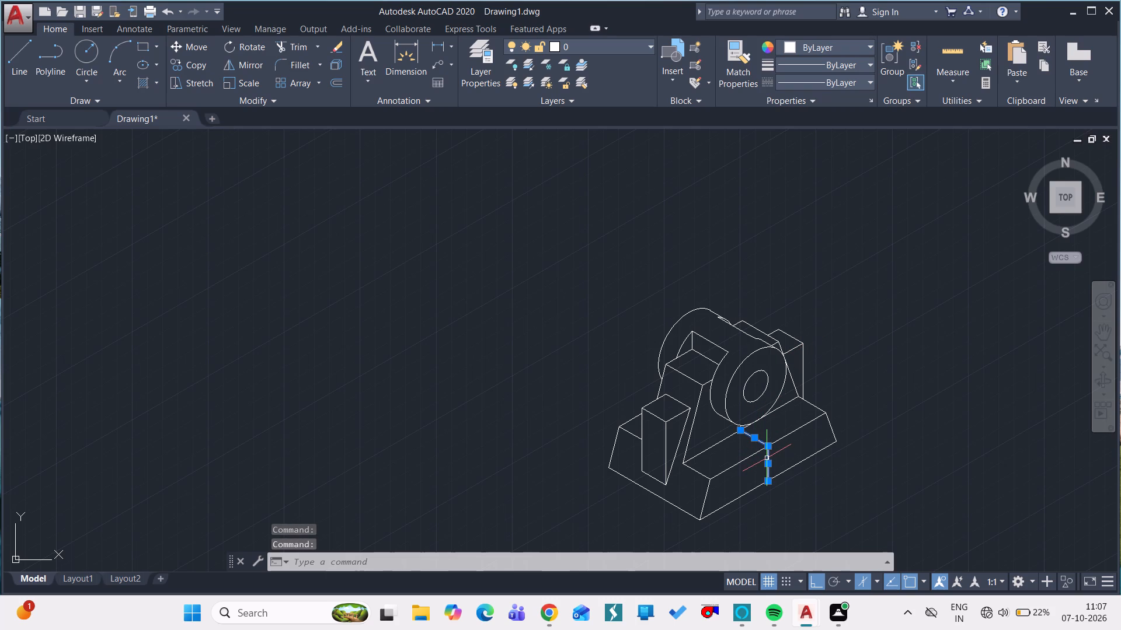
text(E)
key(space)
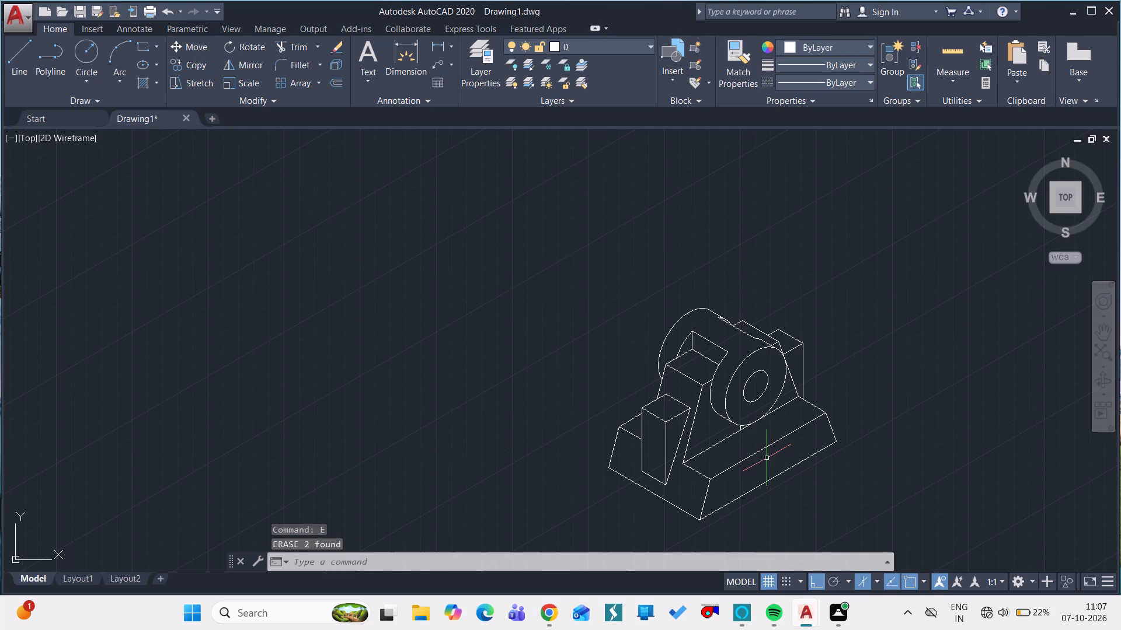
Erase the short vertical line between the bottom of the boss disc and the base block's top face.
ctrl+scroll(736, 427, up, 4)
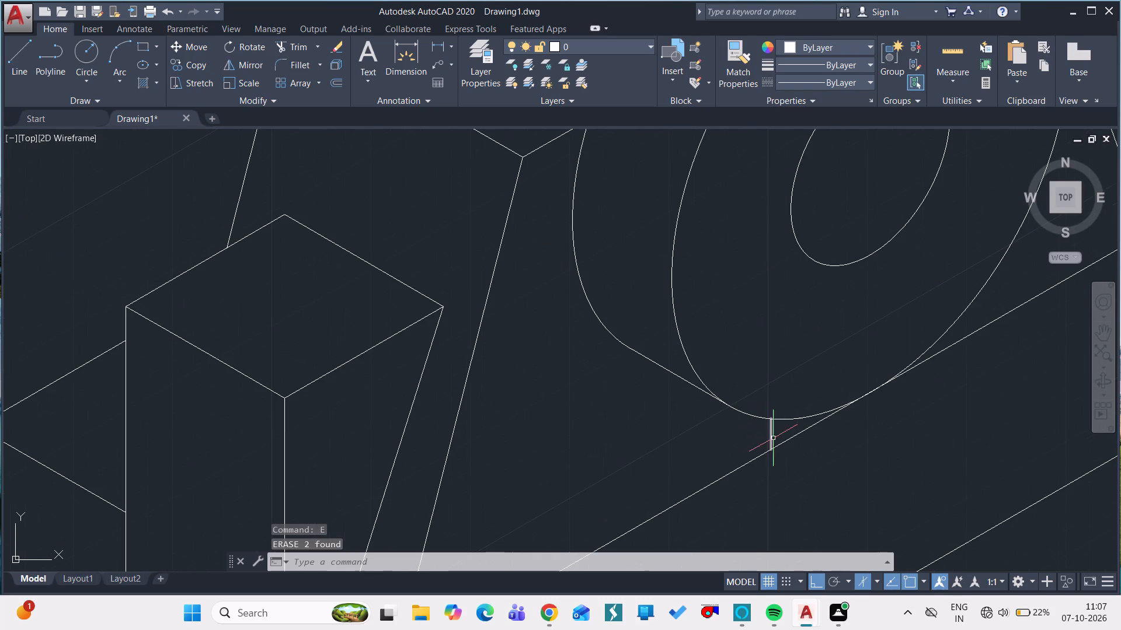
click(774, 438)
click(771, 438)
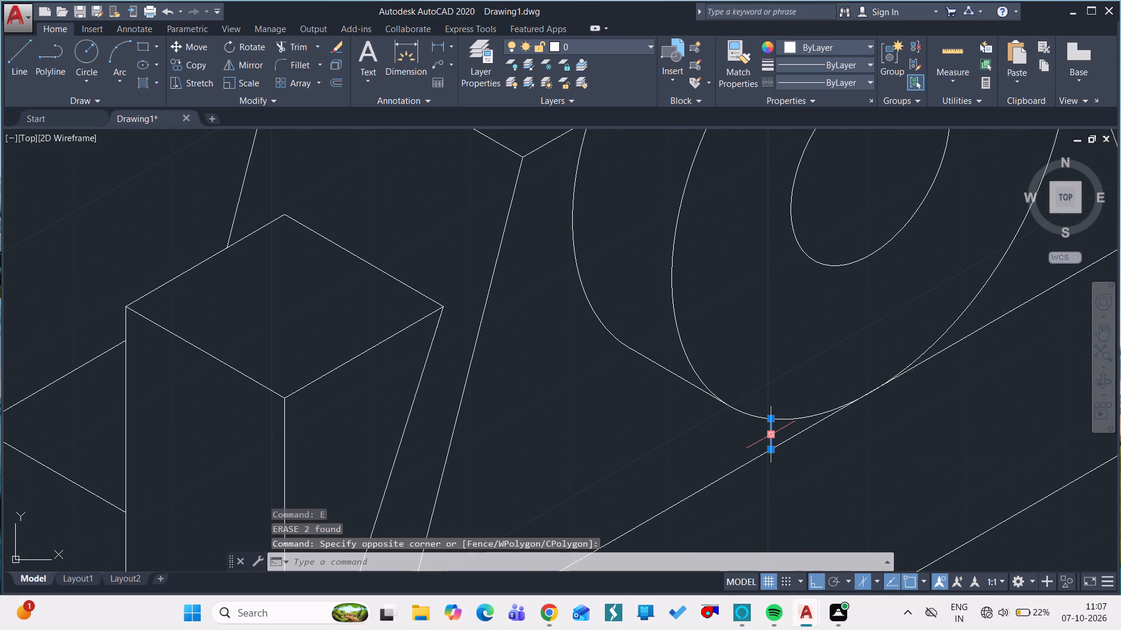
text(E)
key(space)
ctrl+scroll(771, 438, down, 3)
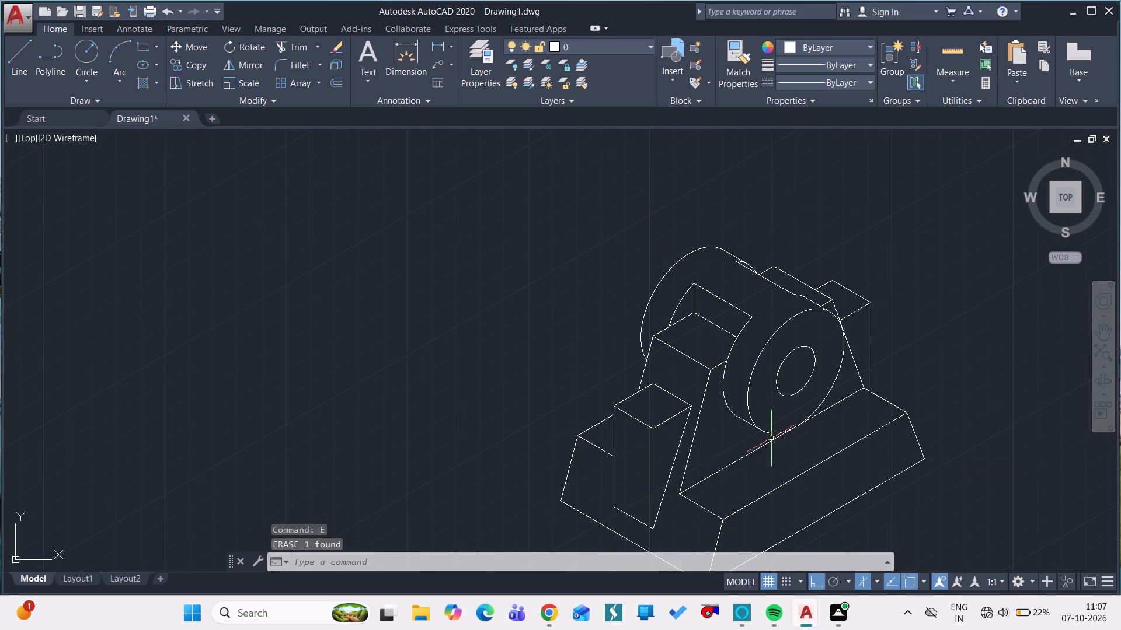
Add an aligned dimension to the short bottom edge of the base block, placed outside and below it.
ctrl+scroll(796, 397, down, 2)
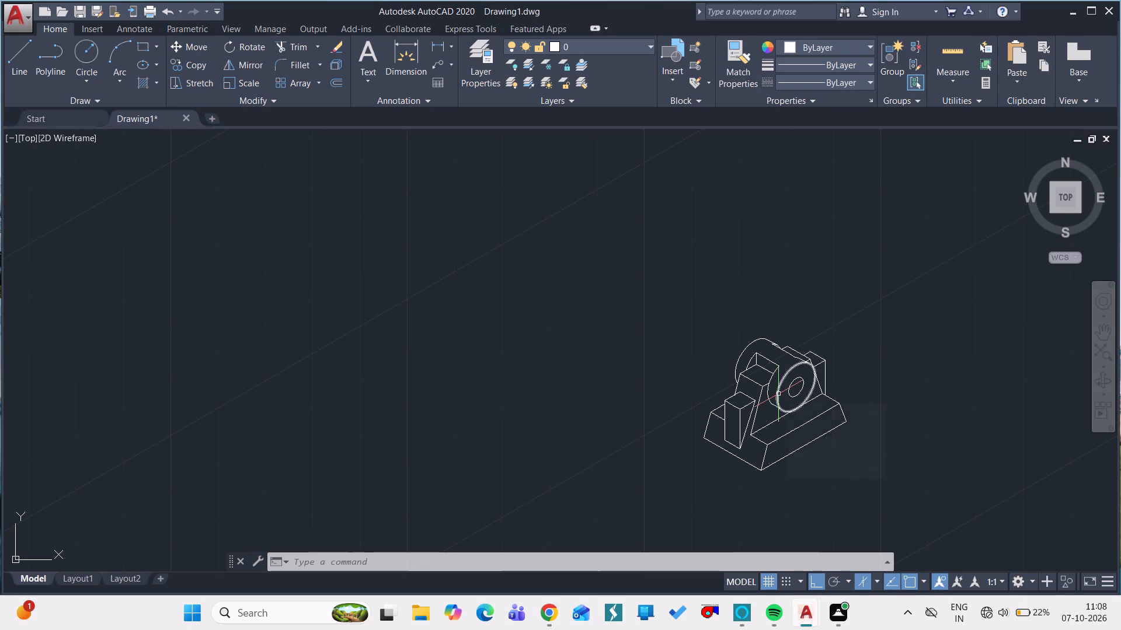
key(d)
text(IMA)
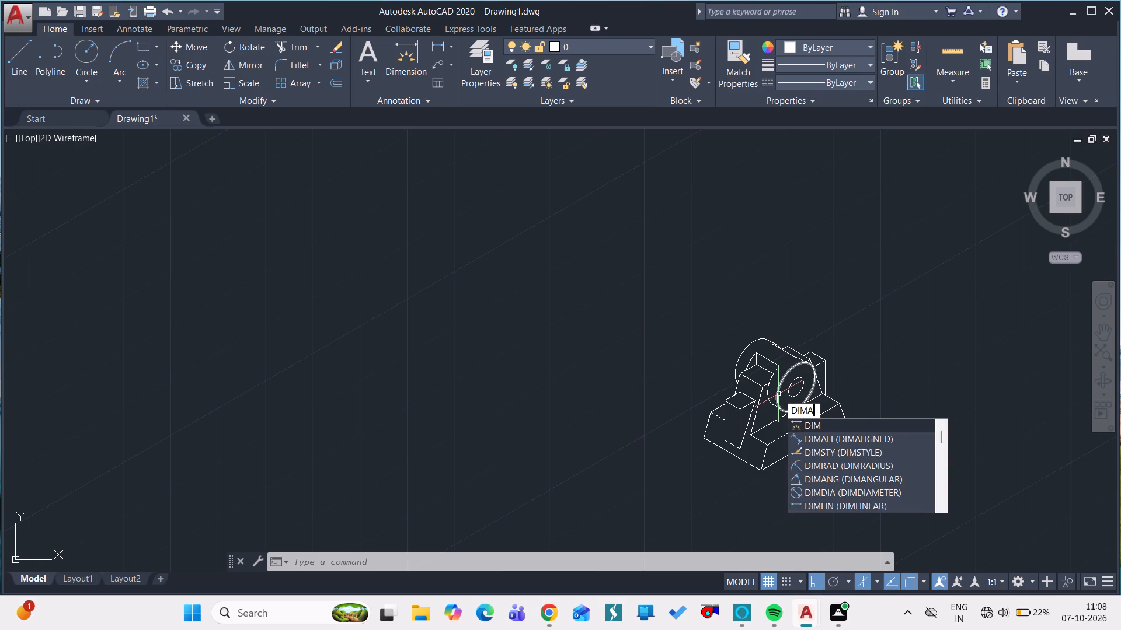
click(824, 424)
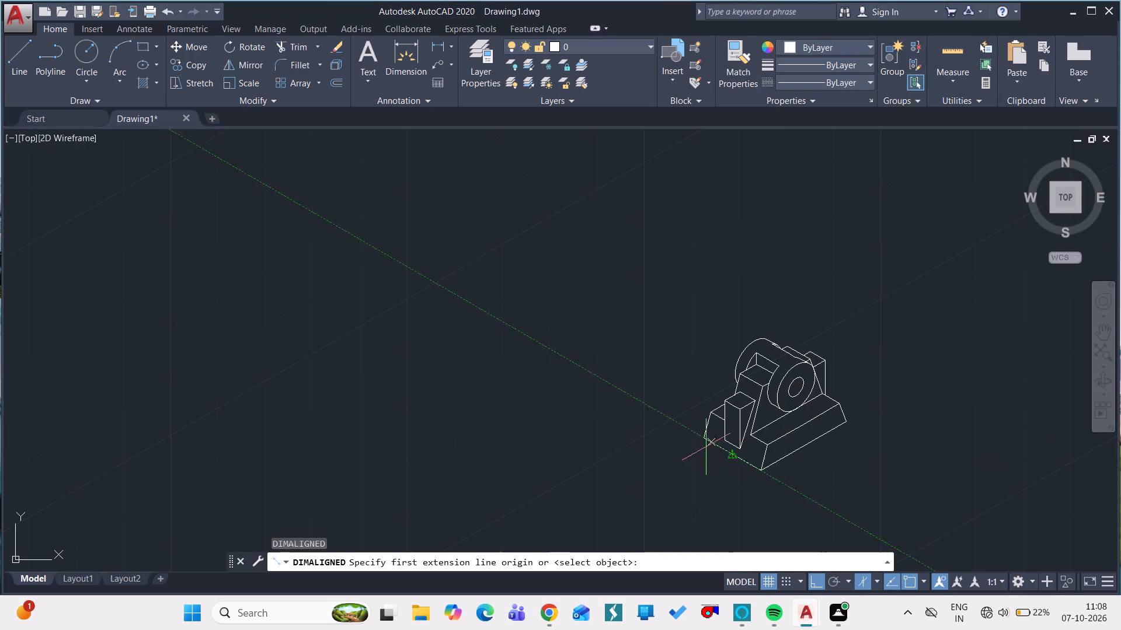
drag(702, 437, 744, 477)
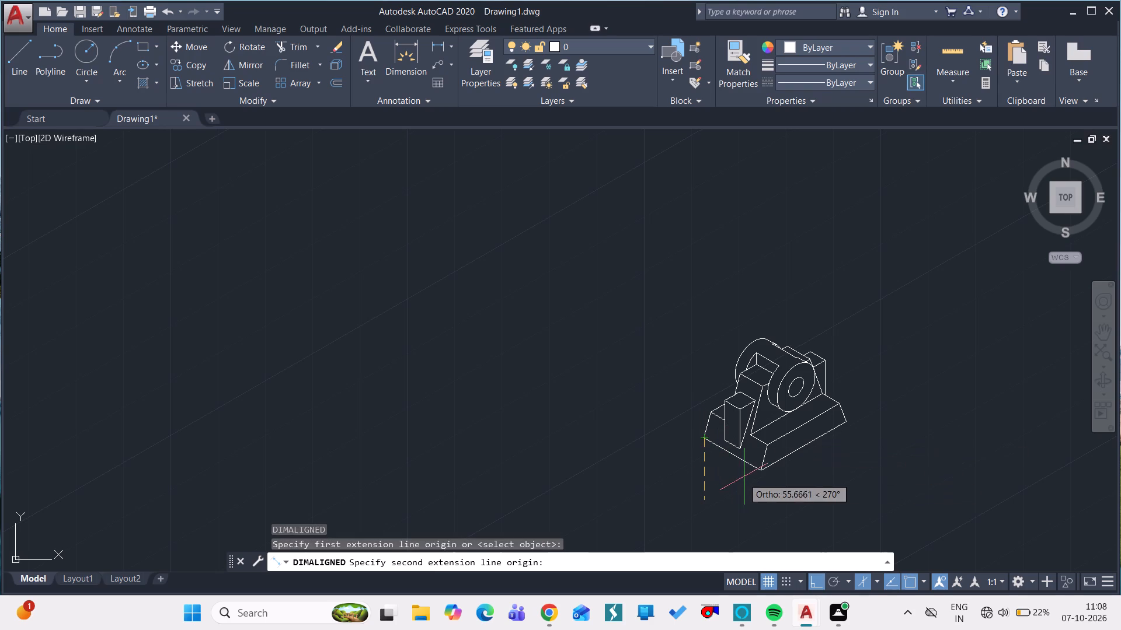
drag(758, 472, 746, 496)
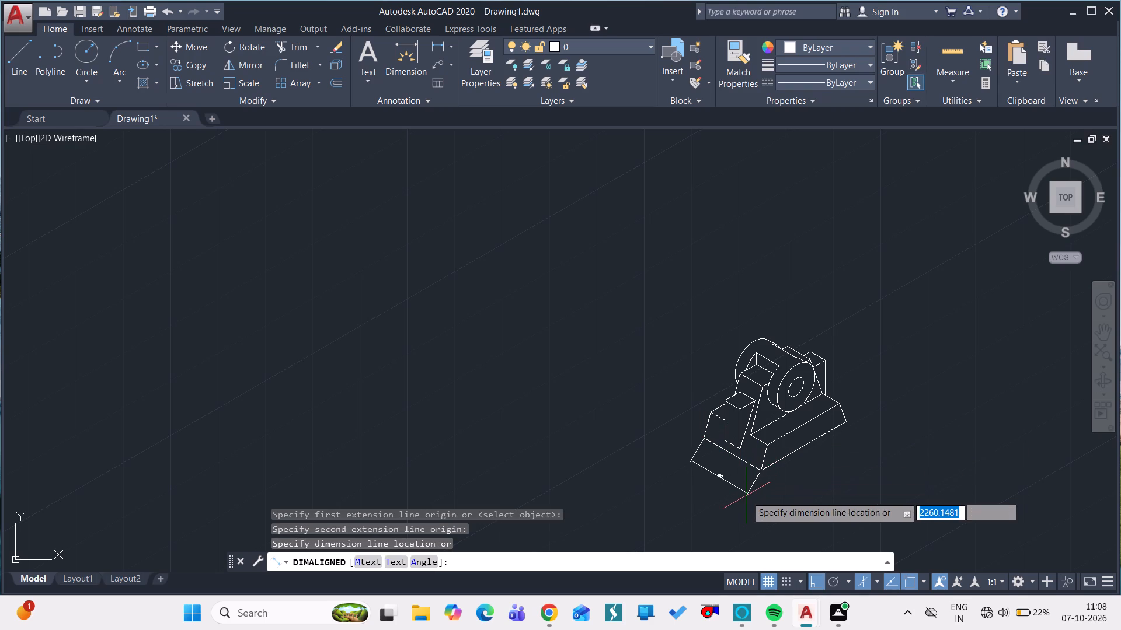
drag(746, 496, 746, 498)
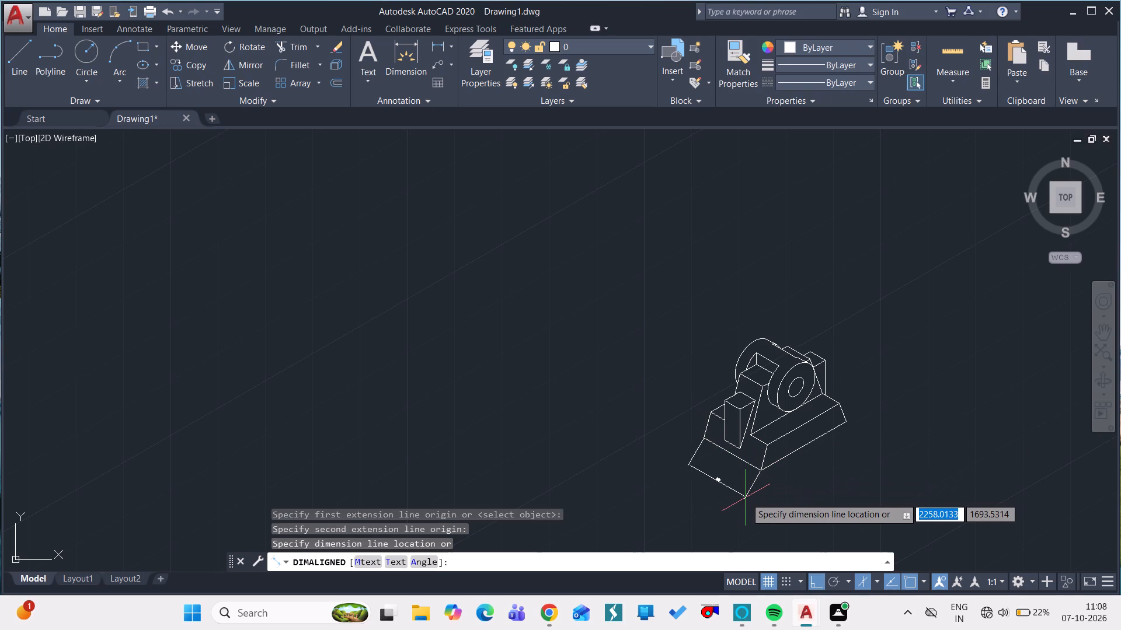
drag(746, 498, 759, 478)
Add an aligned dimension to the long bottom edge of the base block, placed outside and below it.
key(space)
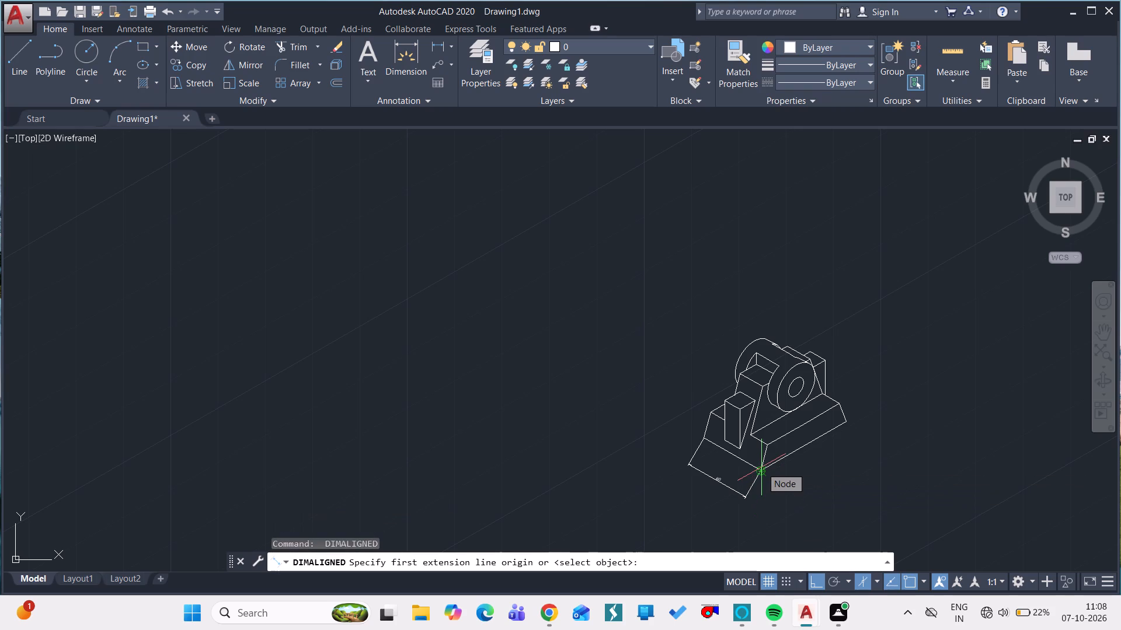
drag(763, 469, 836, 429)
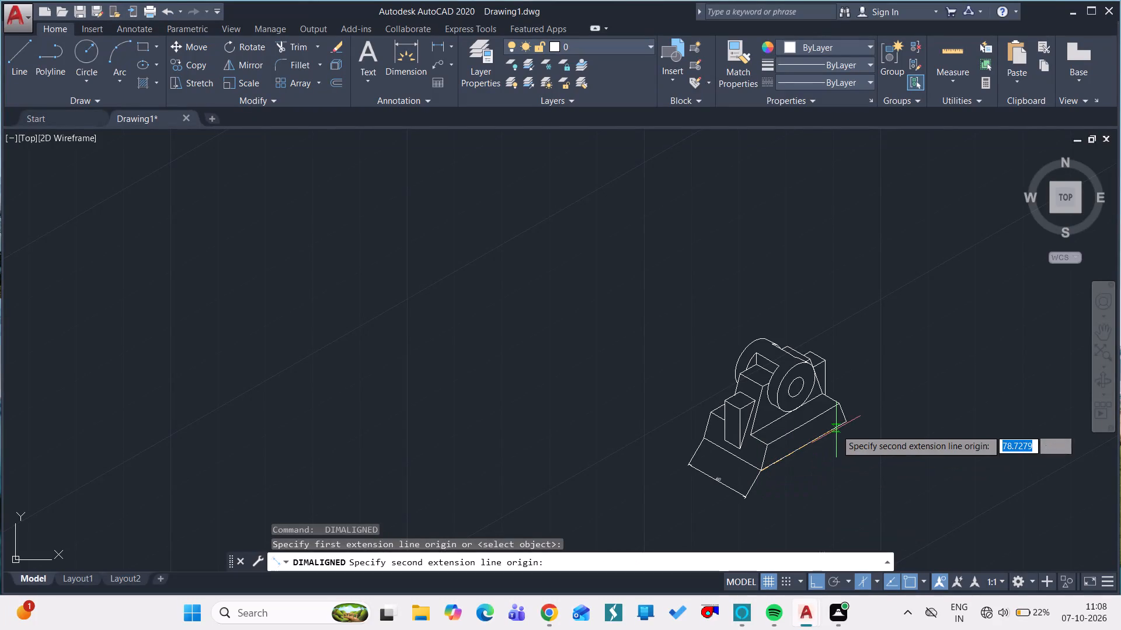
drag(848, 423, 862, 440)
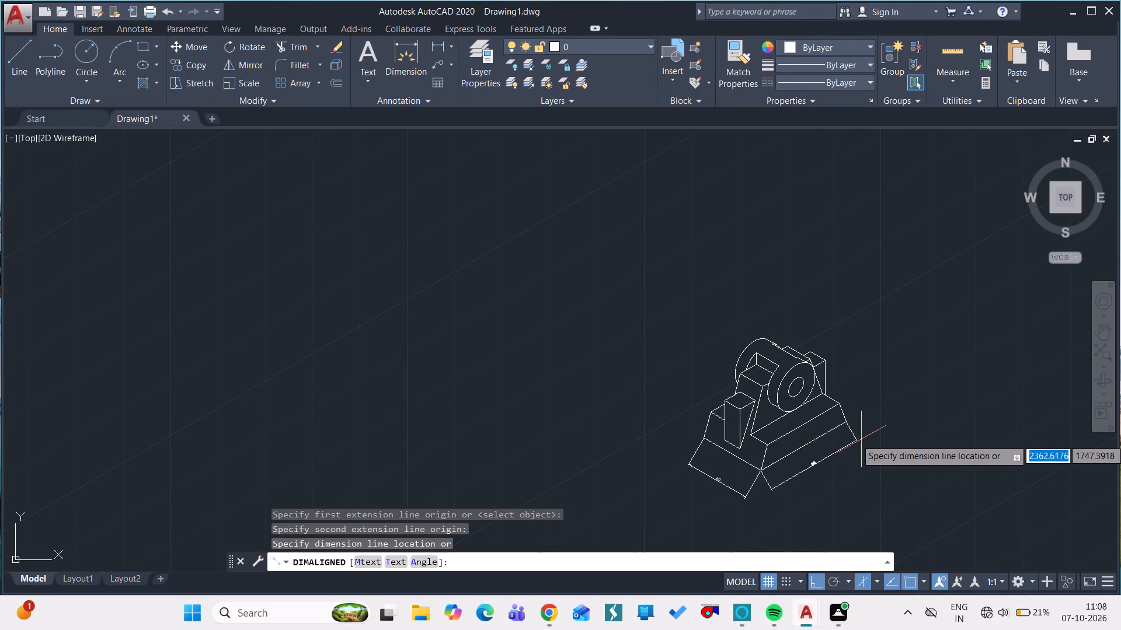
drag(862, 440, 863, 442)
click(865, 444)
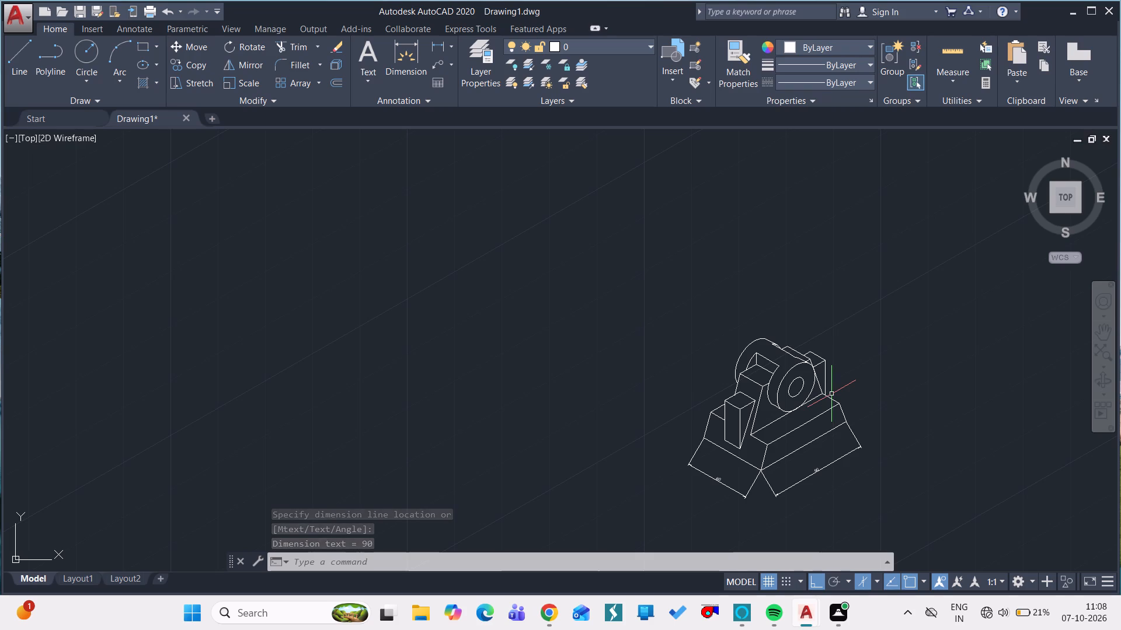
Add an aligned dimension across the tall sloped block's top, from its outer front corner to its far back corner, placed beyond the boss.
key(space)
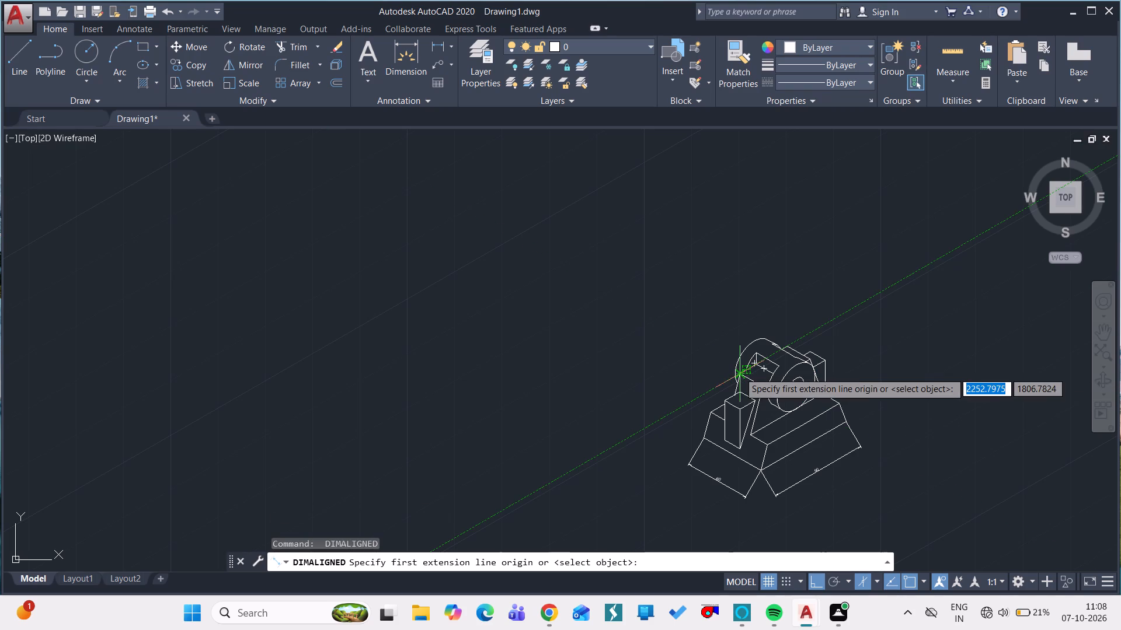
ctrl+scroll(739, 372, up, 4)
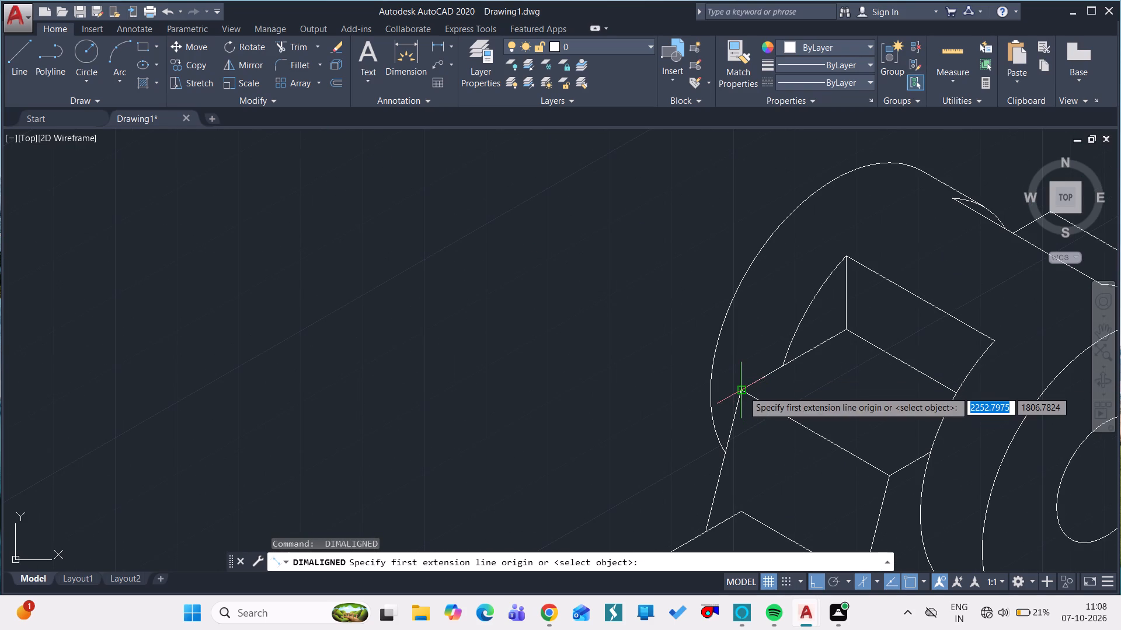
drag(743, 391, 856, 293)
ctrl+scroll(856, 293, down, 2)
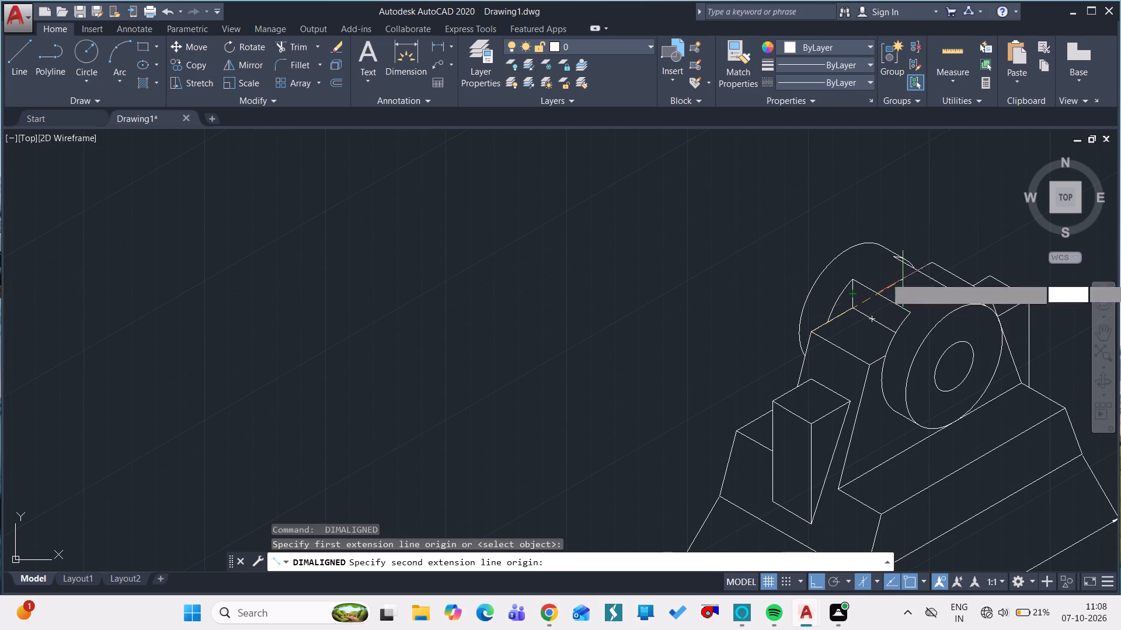
drag(931, 263, 850, 204)
click(850, 204)
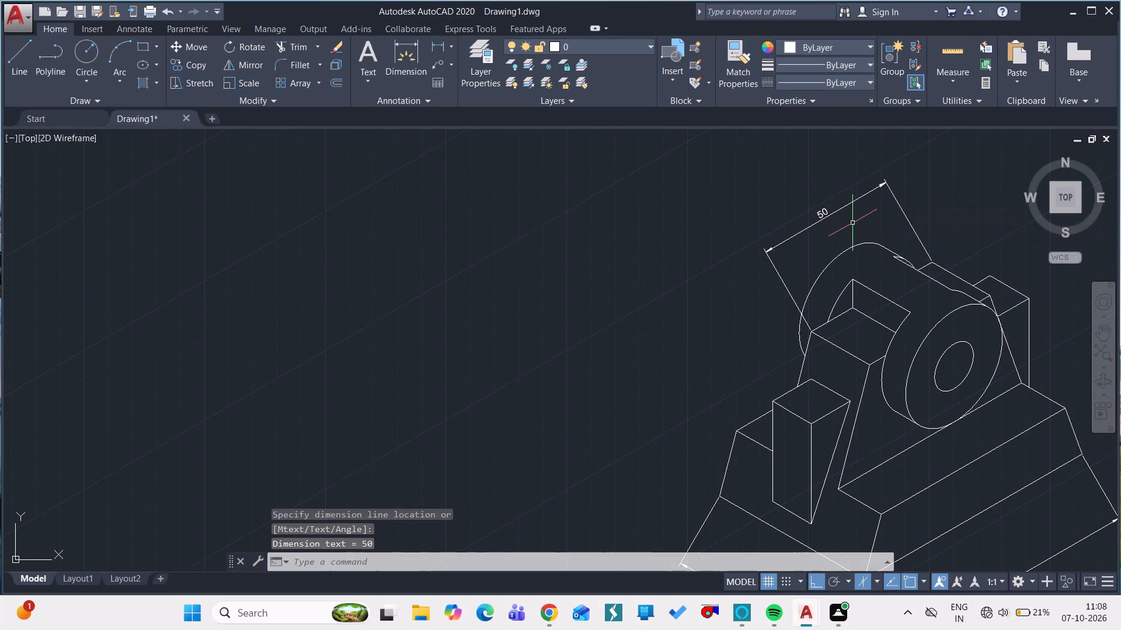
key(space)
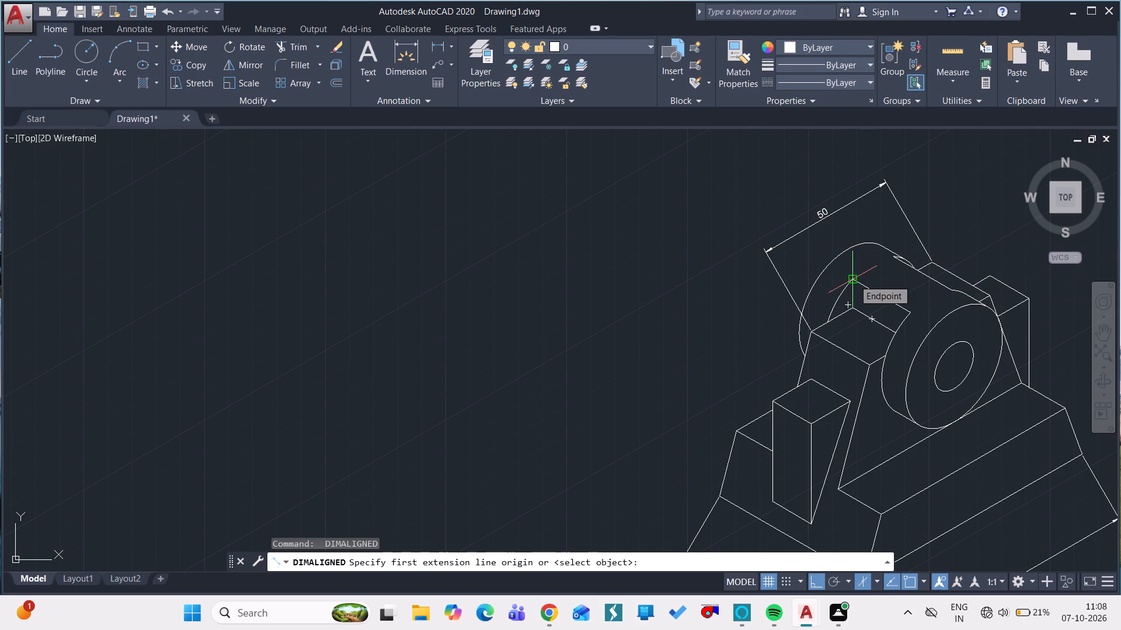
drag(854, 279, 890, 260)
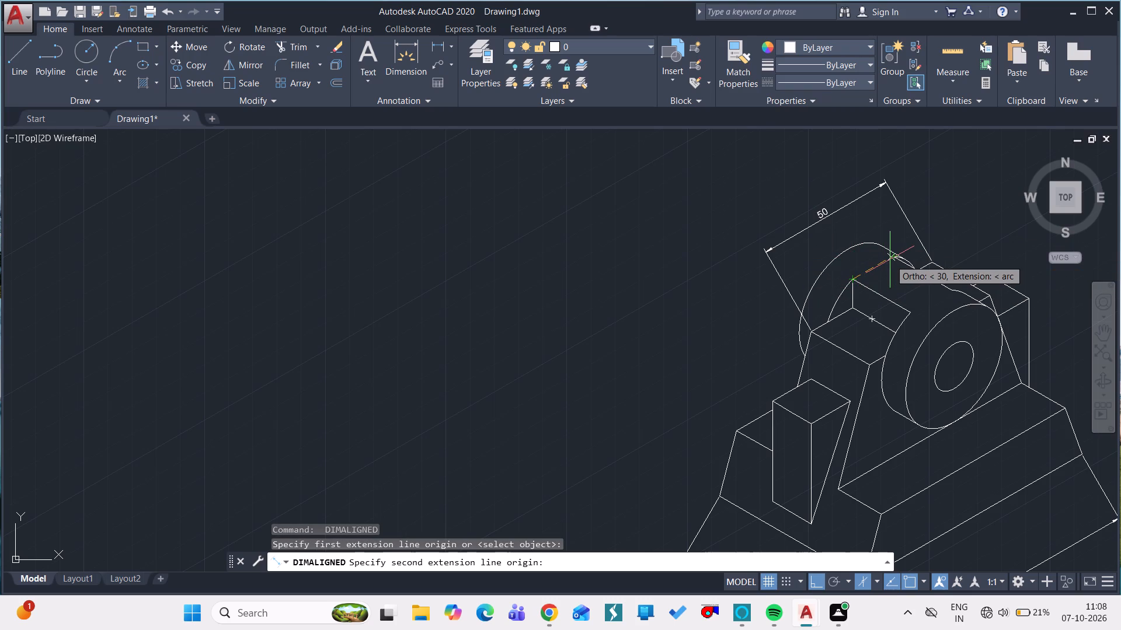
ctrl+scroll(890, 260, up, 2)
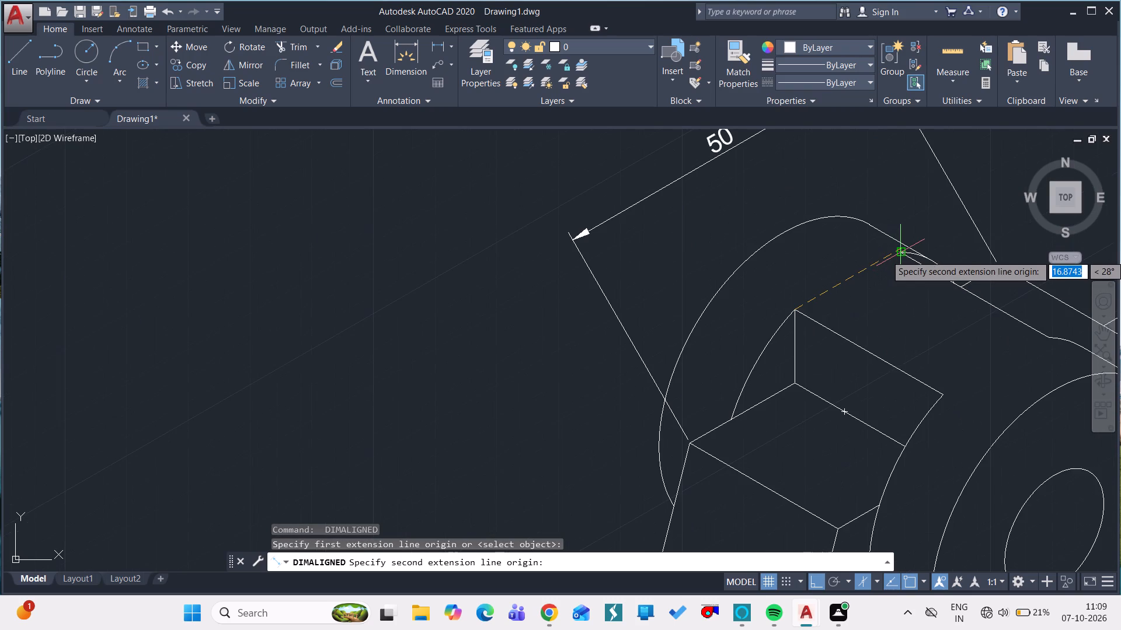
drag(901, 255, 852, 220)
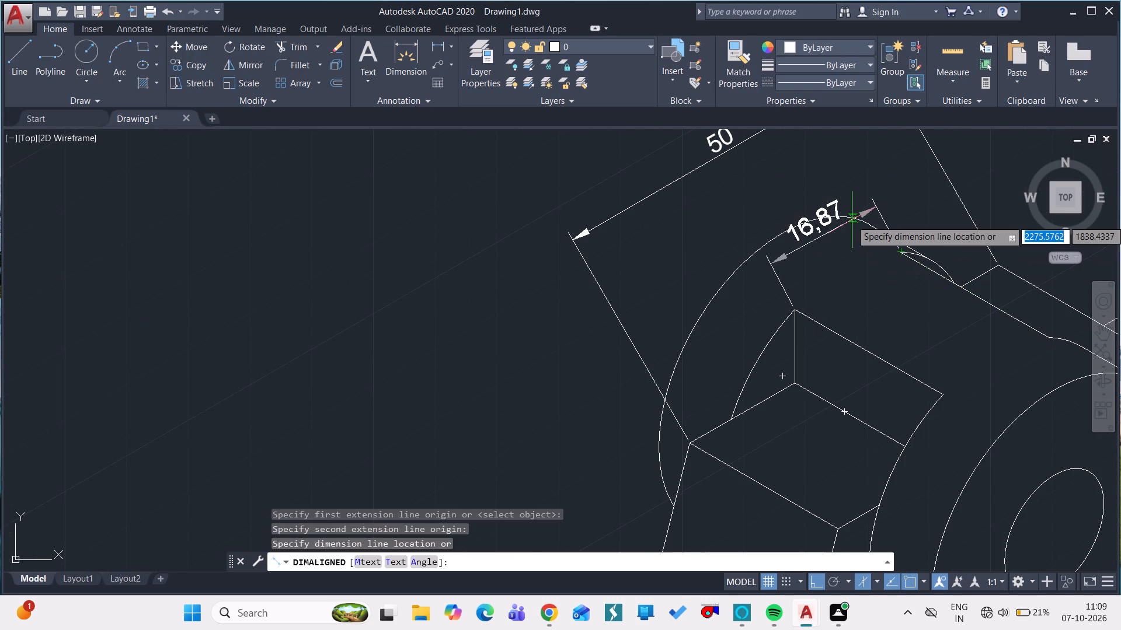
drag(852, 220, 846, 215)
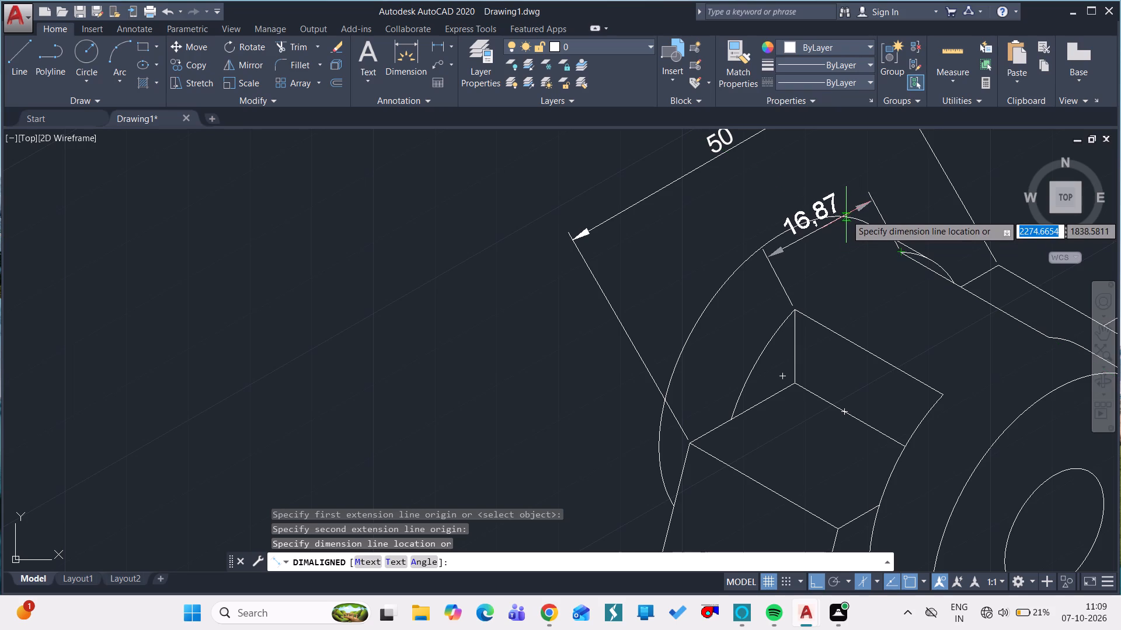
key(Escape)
Add an aligned dimension spanning 10 from the notch's upper corner towards the rear disc's curved outer edge, placed between the two.
key(space)
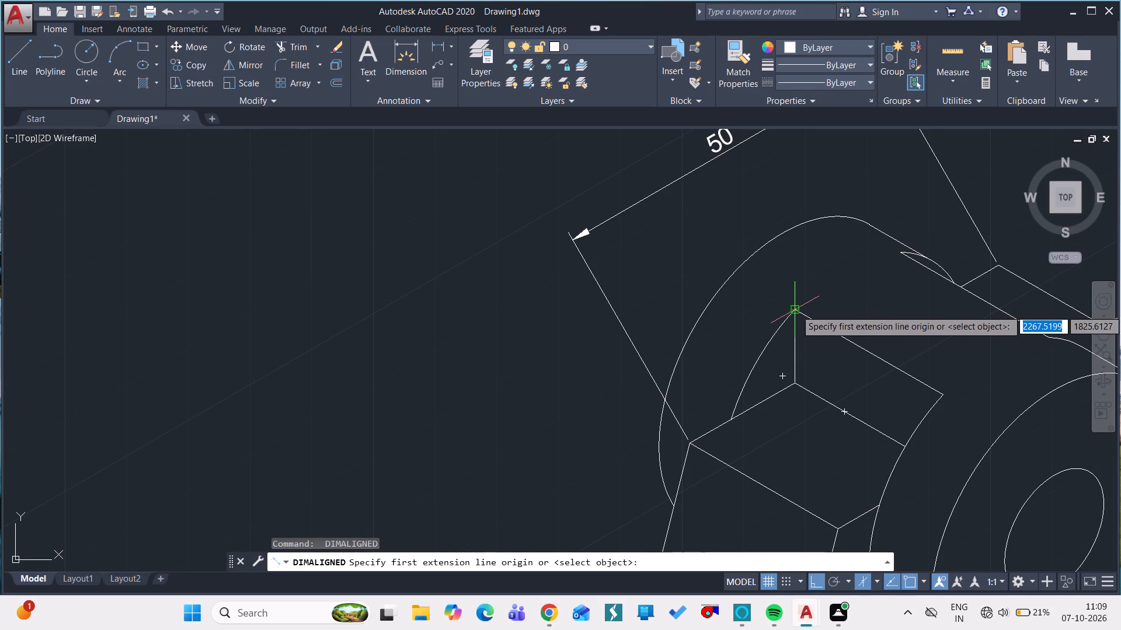
drag(796, 310, 741, 268)
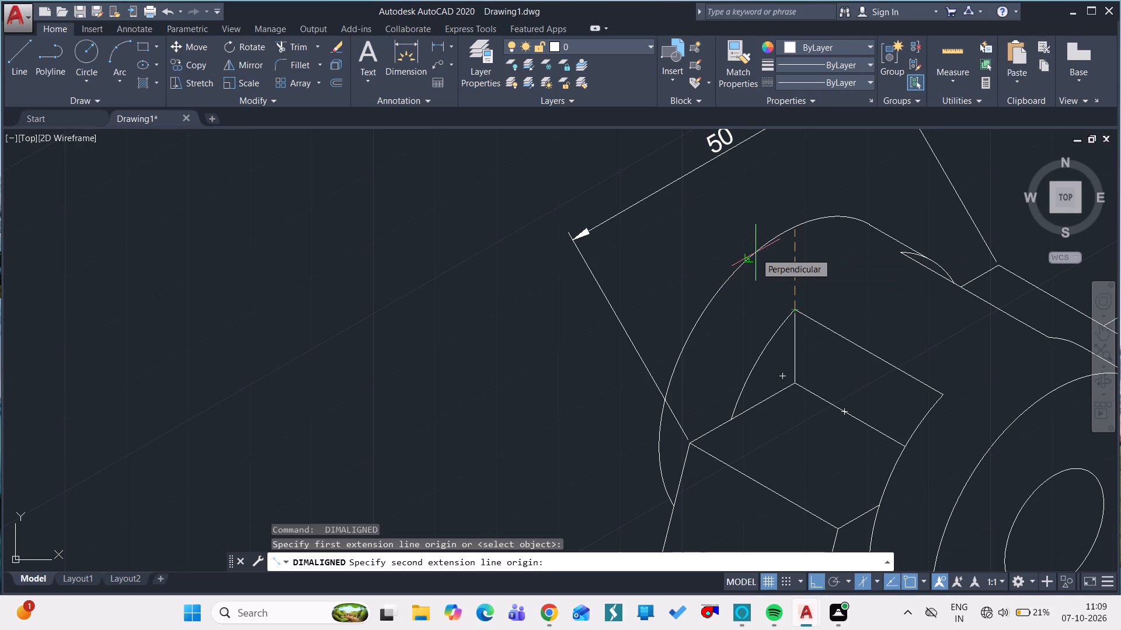
text(10)
key(space)
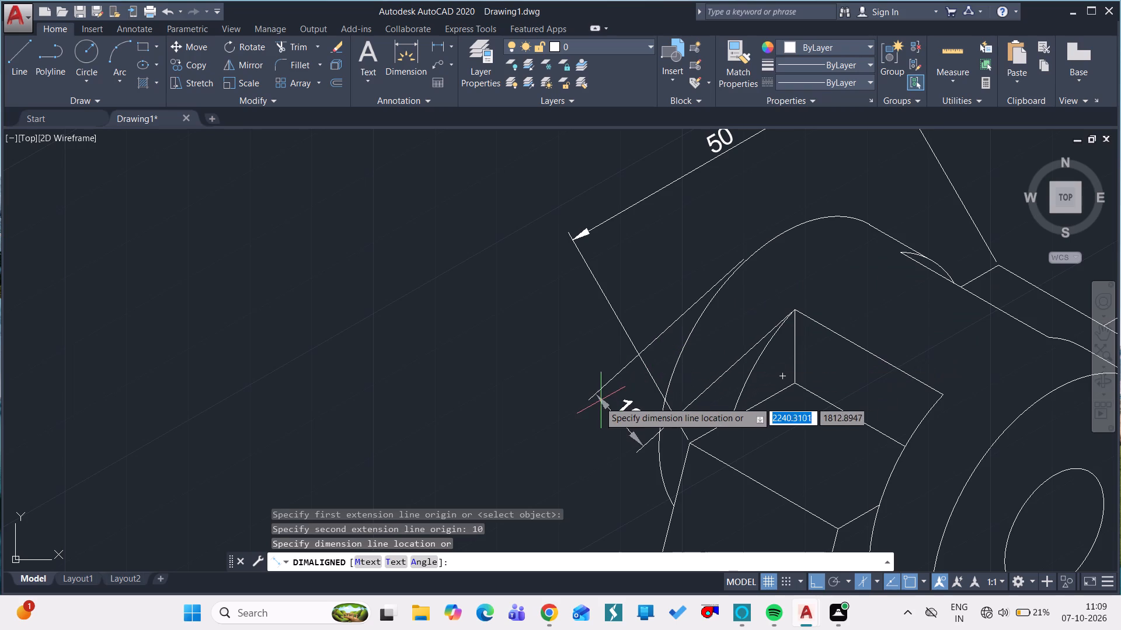
click(767, 309)
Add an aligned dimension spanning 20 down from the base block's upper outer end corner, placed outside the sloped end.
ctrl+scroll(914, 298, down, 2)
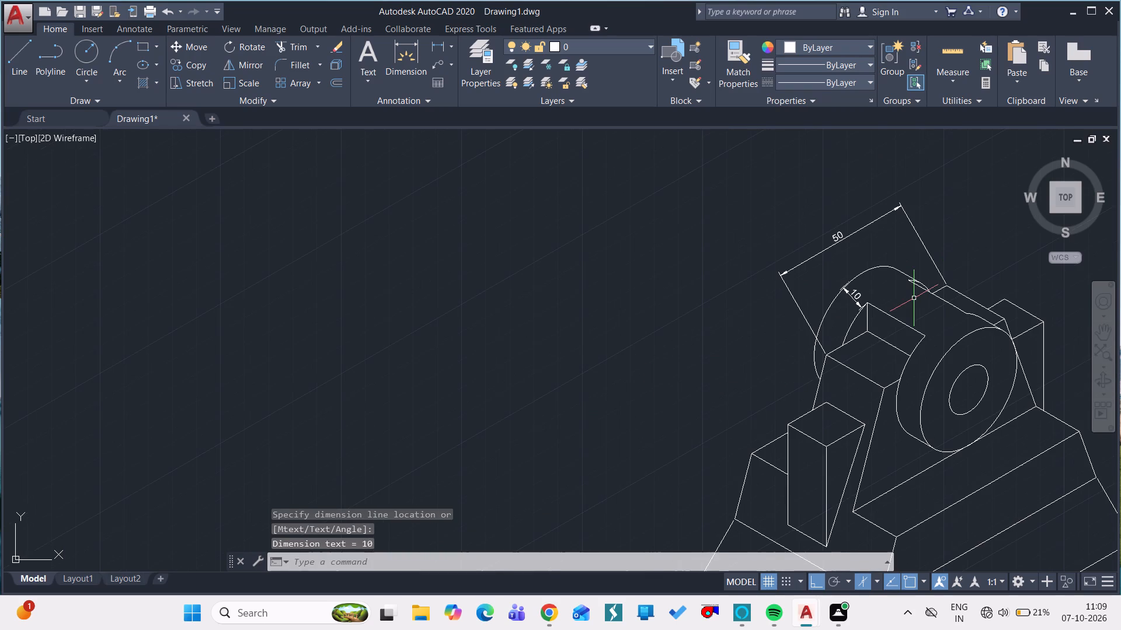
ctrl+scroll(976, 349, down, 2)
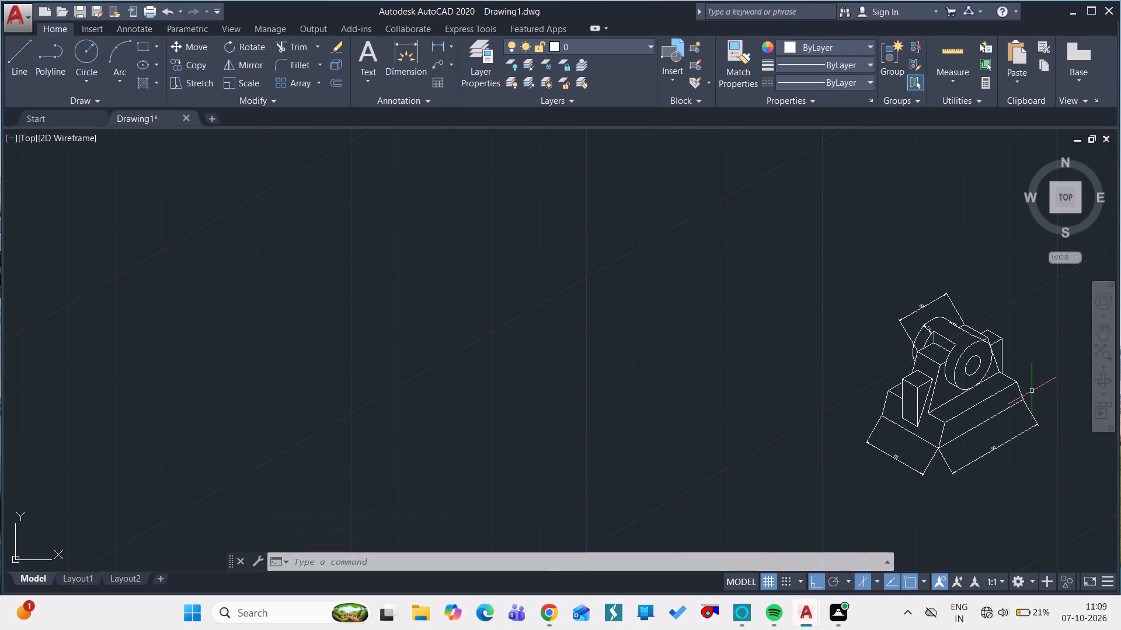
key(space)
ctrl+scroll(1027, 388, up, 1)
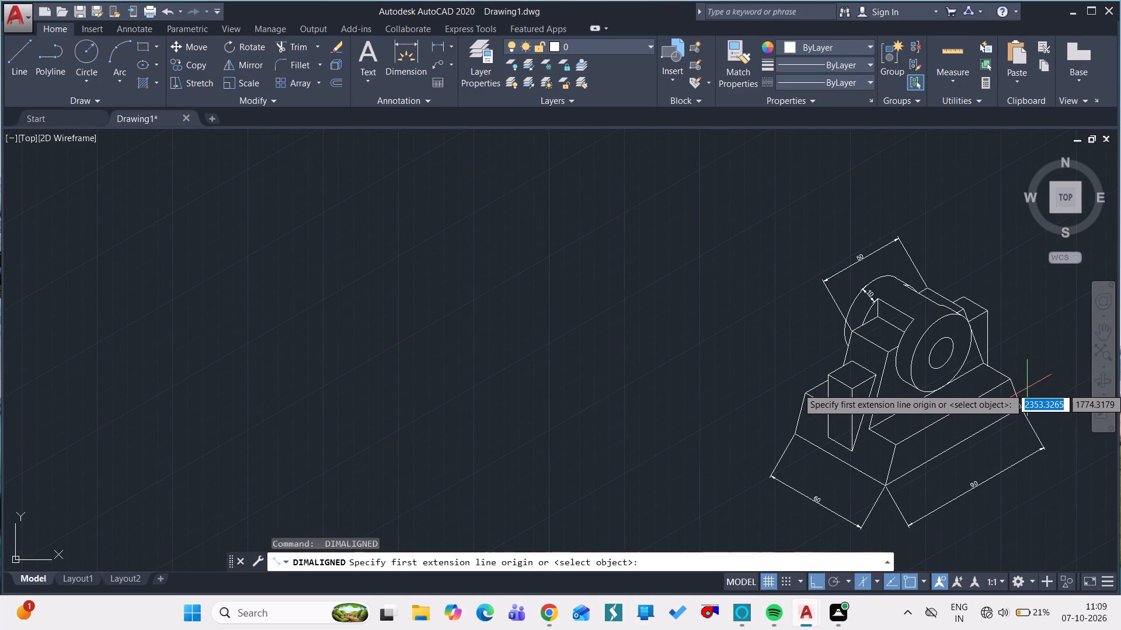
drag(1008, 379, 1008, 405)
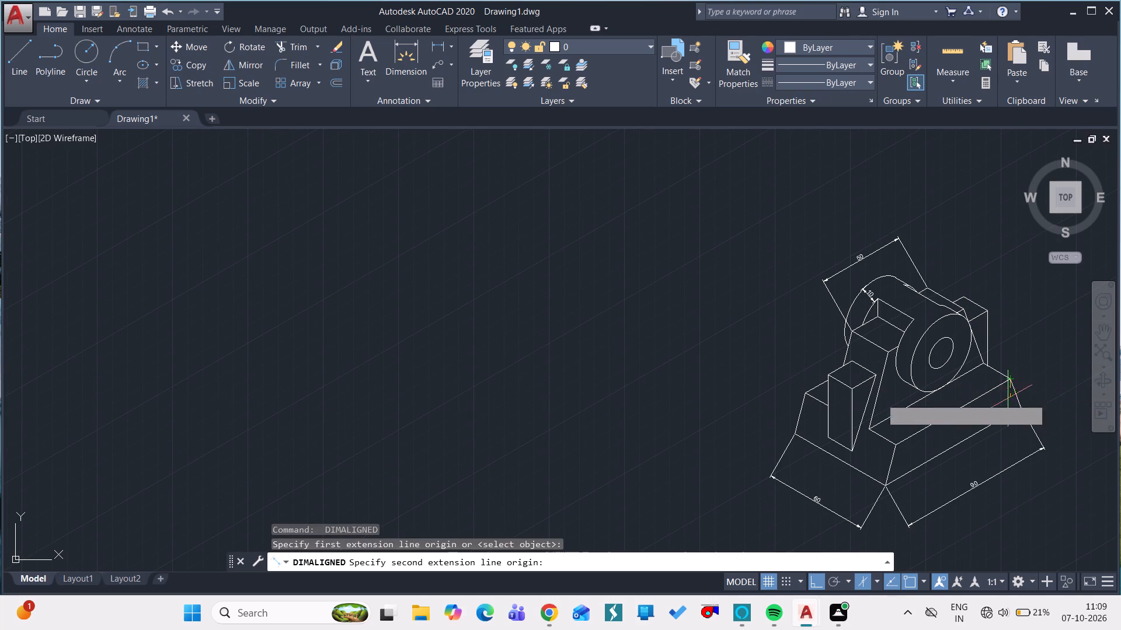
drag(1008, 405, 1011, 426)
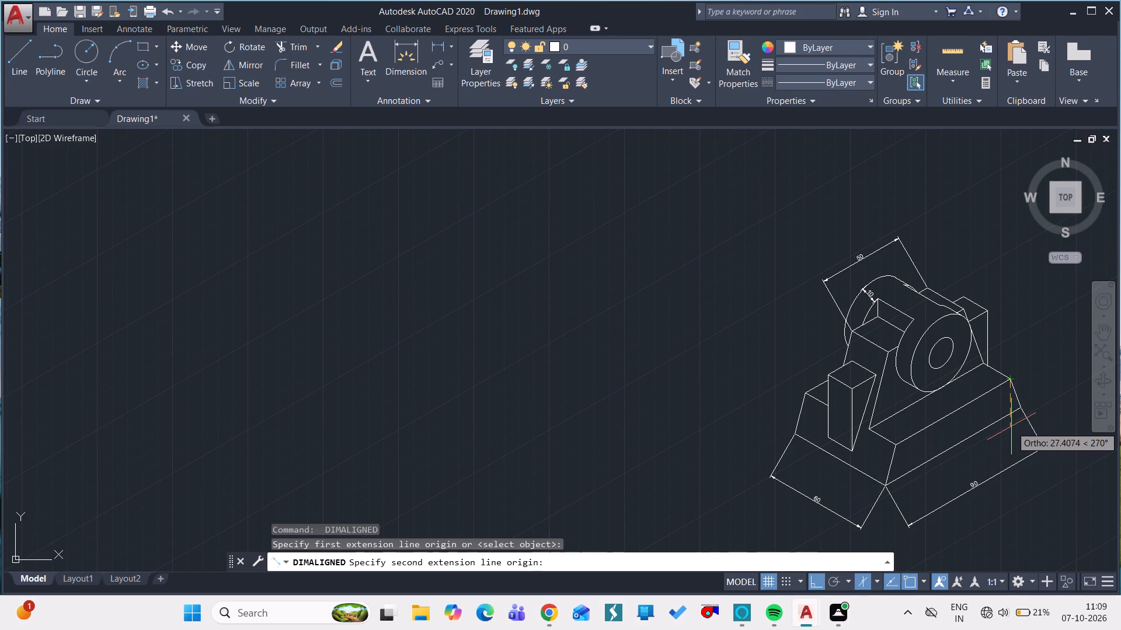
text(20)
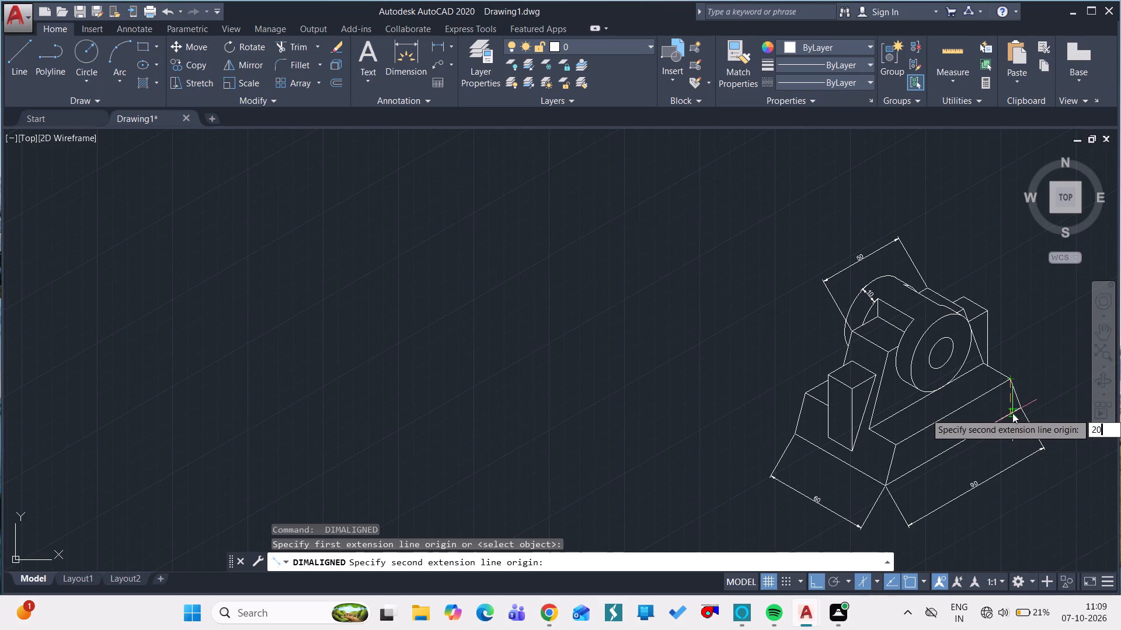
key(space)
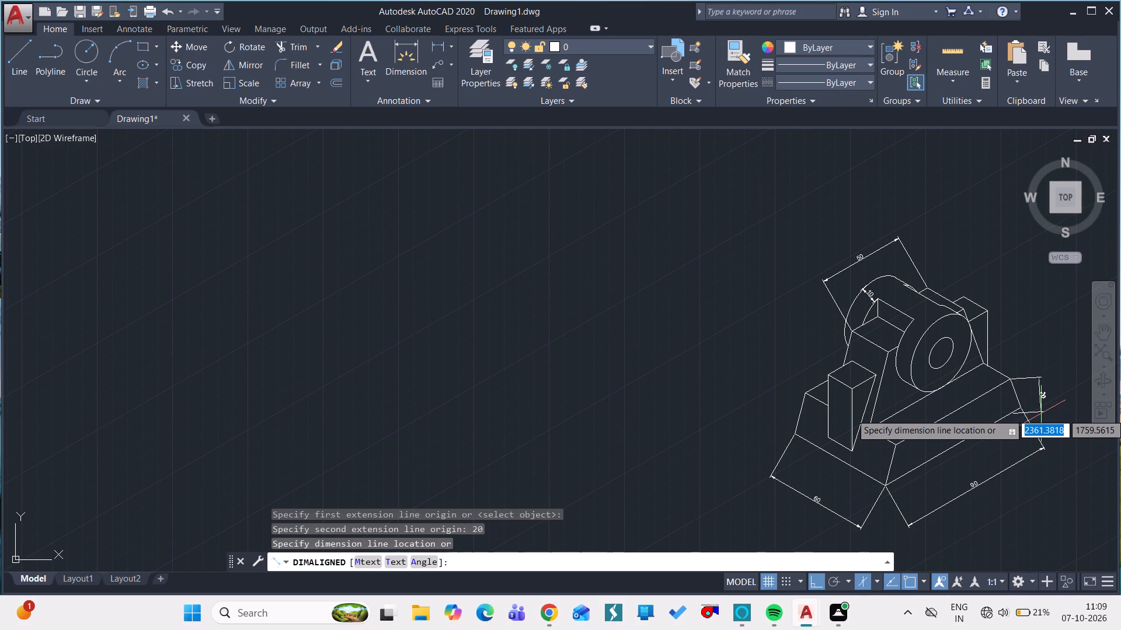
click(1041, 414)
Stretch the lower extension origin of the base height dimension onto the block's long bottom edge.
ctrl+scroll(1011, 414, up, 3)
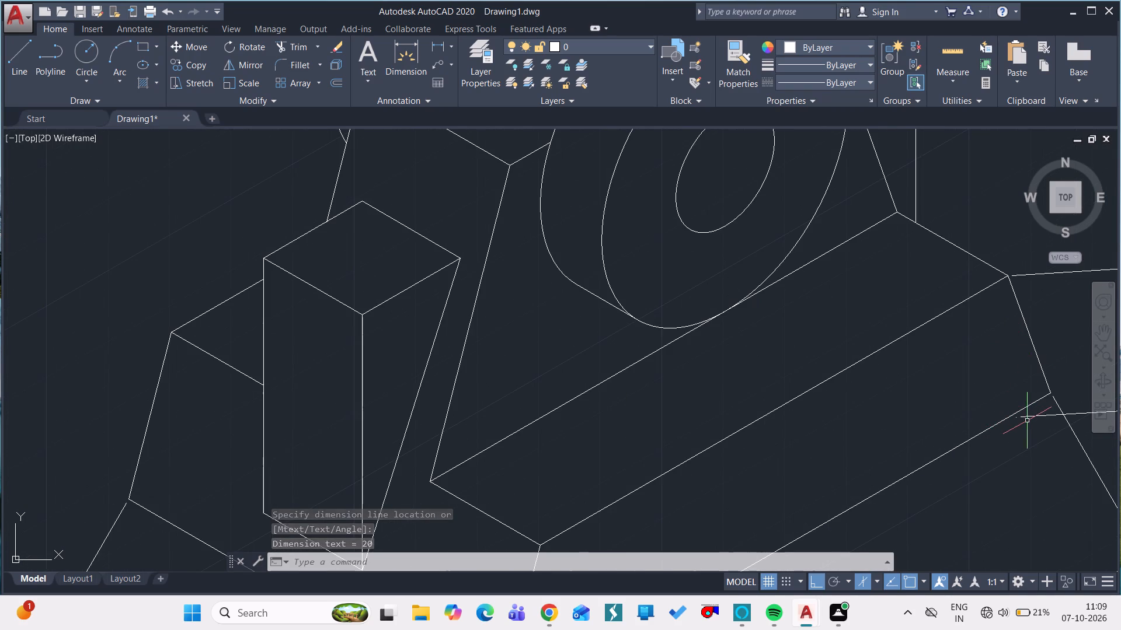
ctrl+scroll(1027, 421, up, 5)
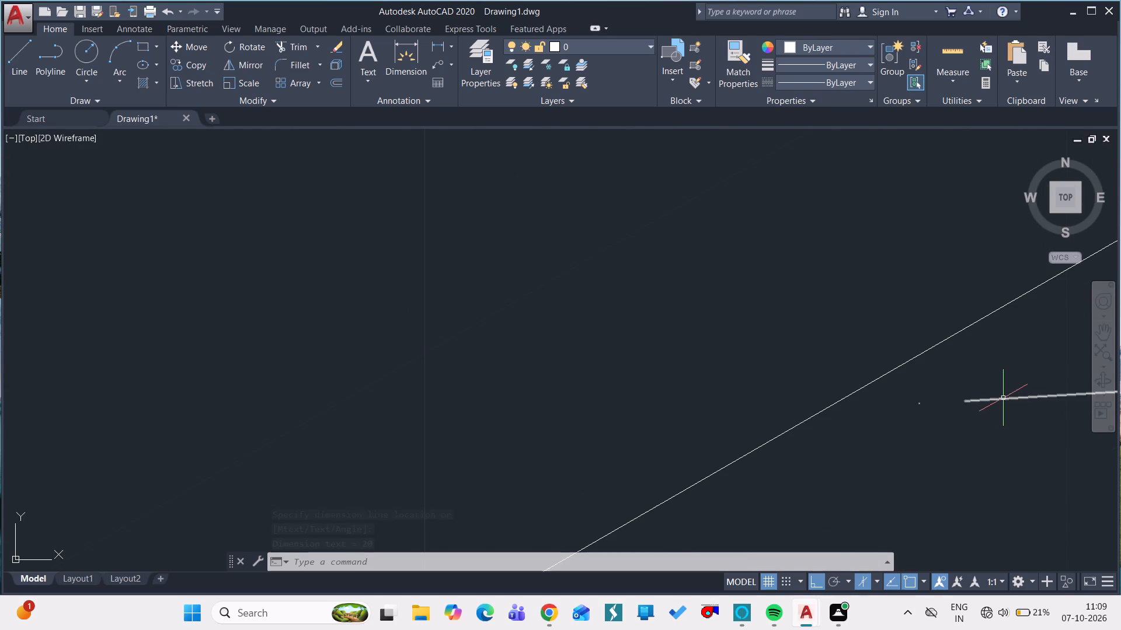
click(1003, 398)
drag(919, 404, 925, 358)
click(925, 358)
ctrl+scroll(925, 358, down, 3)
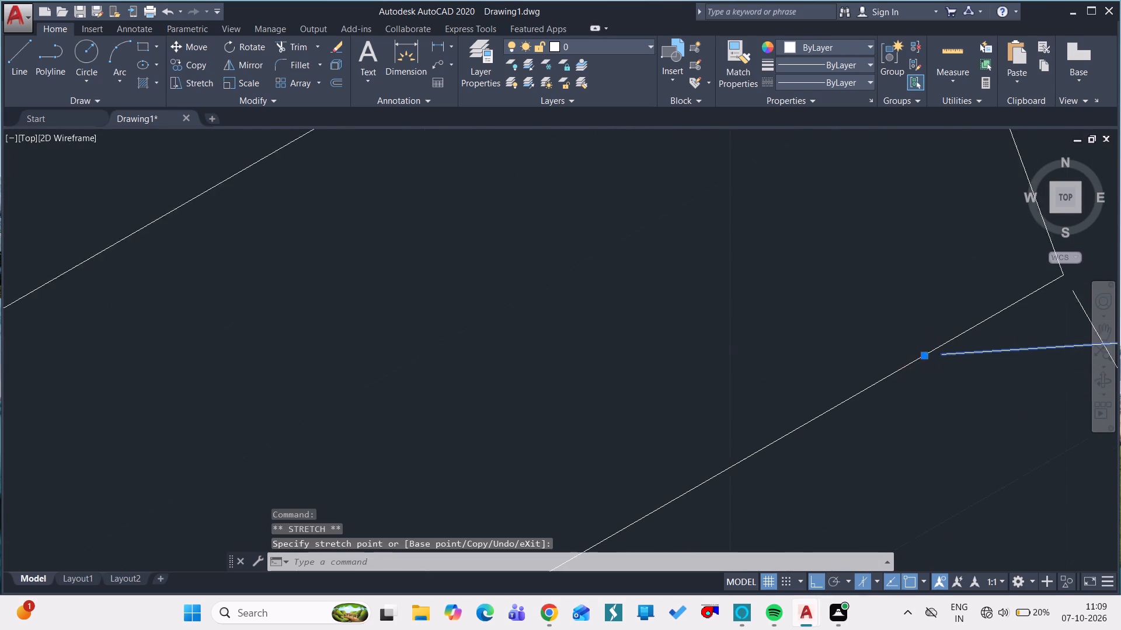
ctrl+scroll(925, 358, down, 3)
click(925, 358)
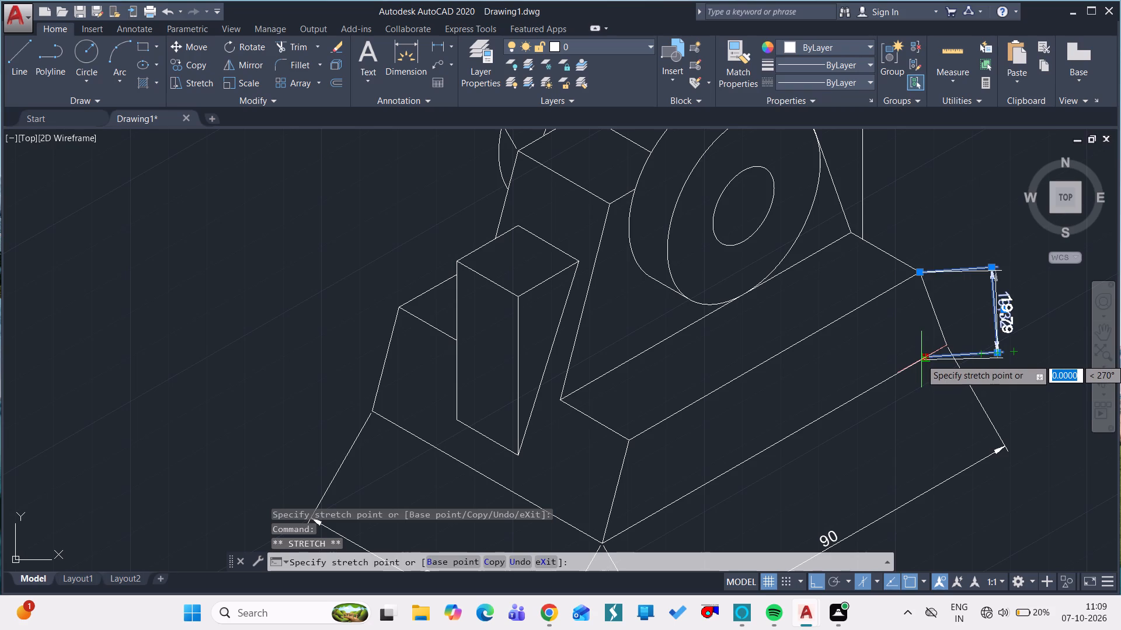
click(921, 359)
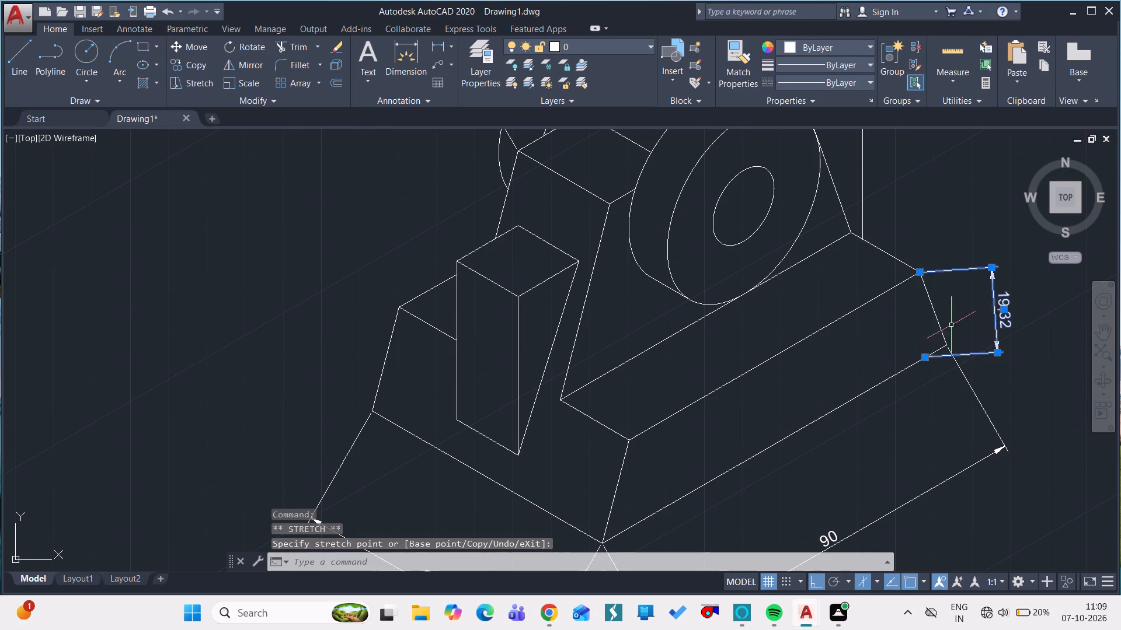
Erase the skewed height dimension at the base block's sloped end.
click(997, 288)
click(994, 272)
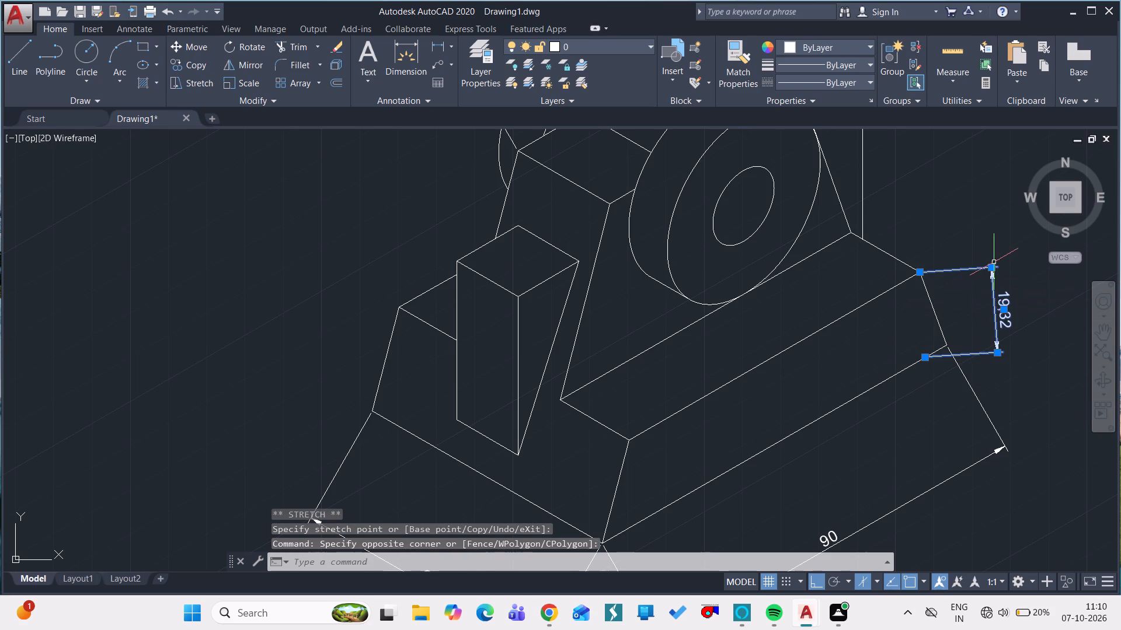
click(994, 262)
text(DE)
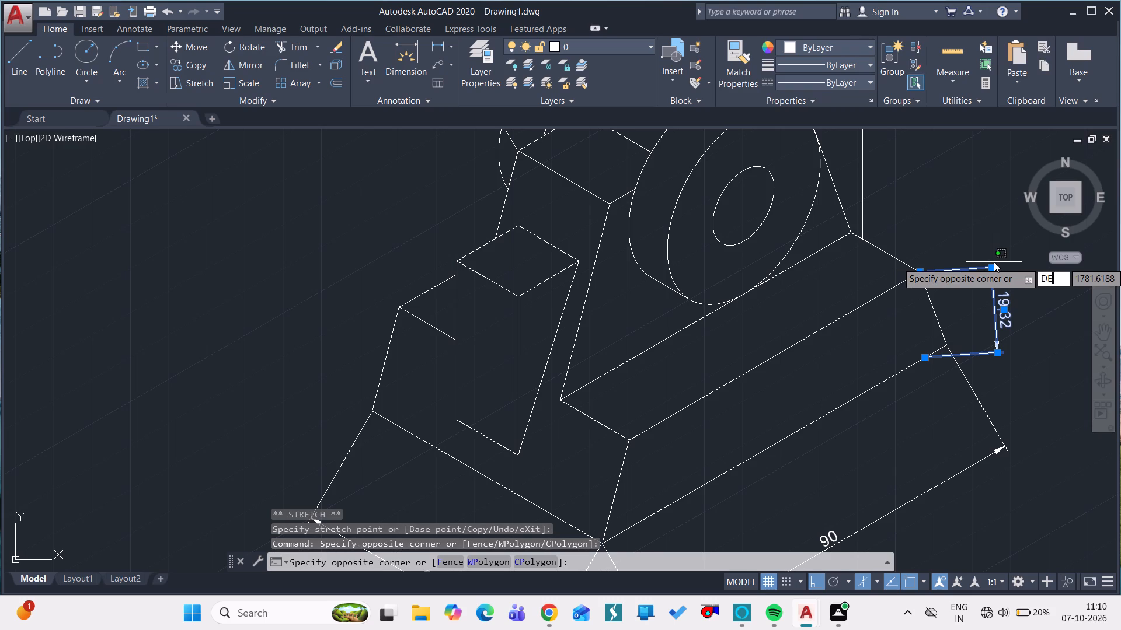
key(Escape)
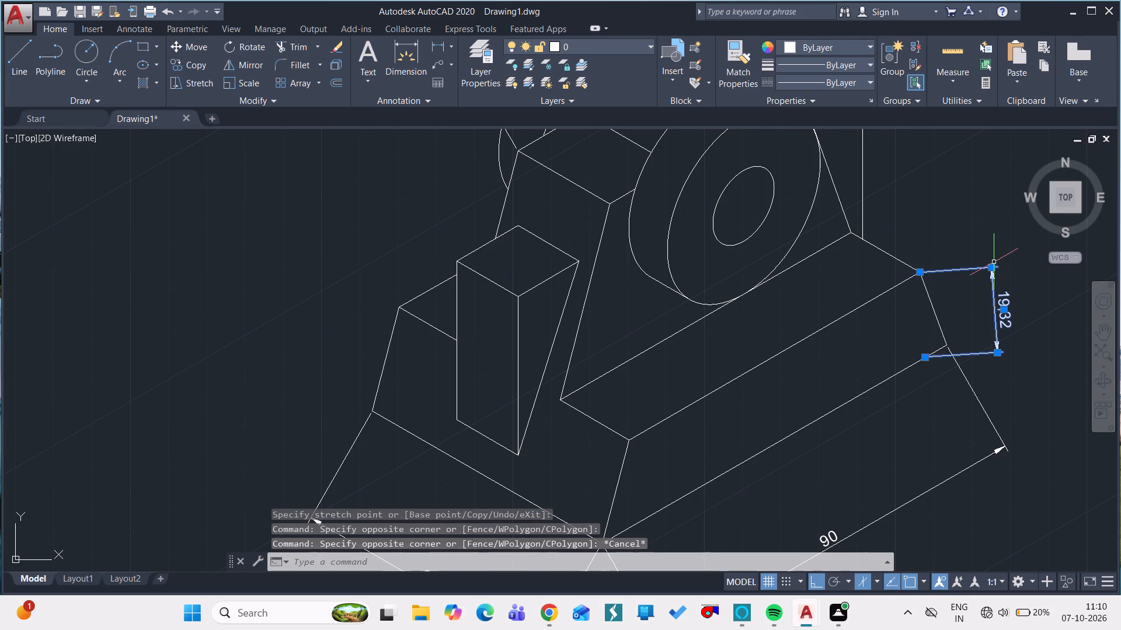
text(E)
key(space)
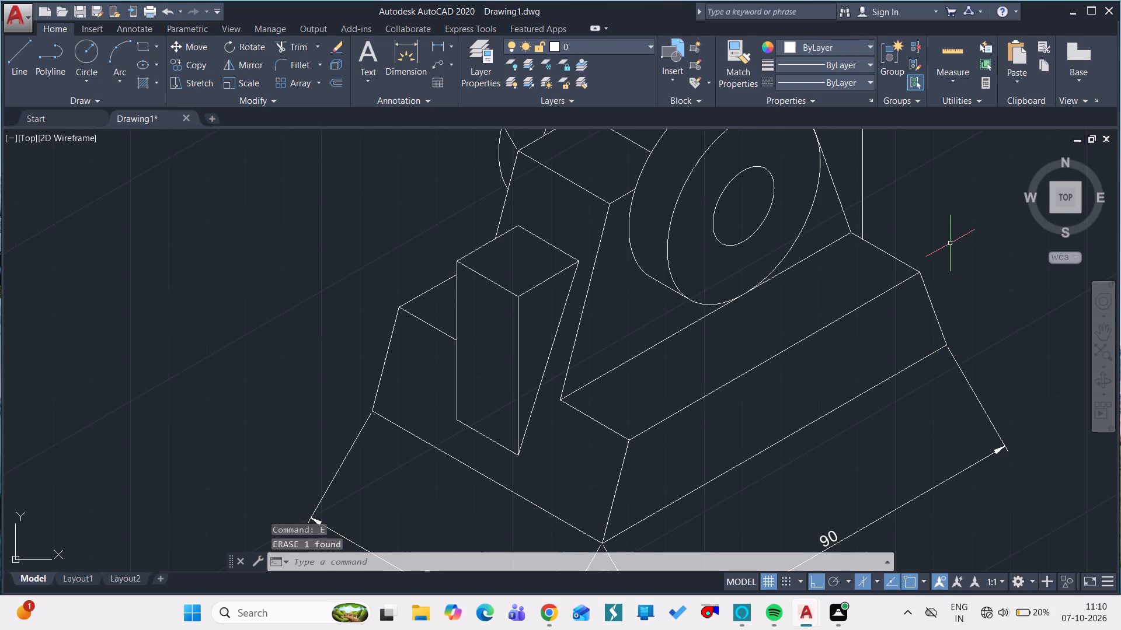
Draw a vertical helper line from the base block's upper outer end corner down past the long bottom edge.
text(L)
key(space)
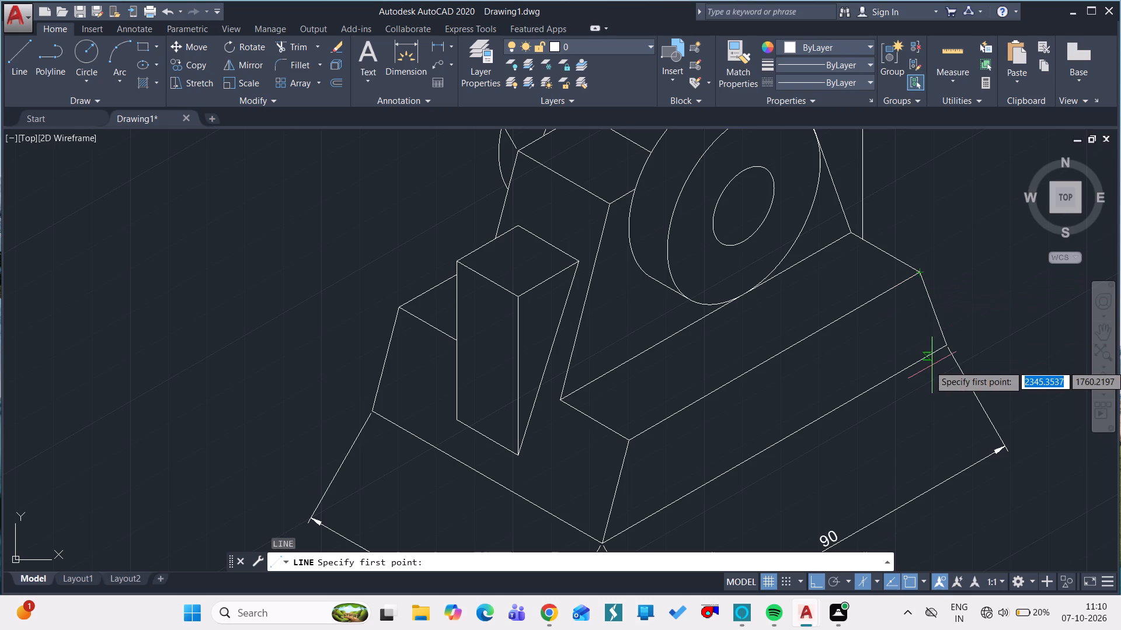
drag(918, 276, 938, 396)
click(938, 396)
key(Escape)
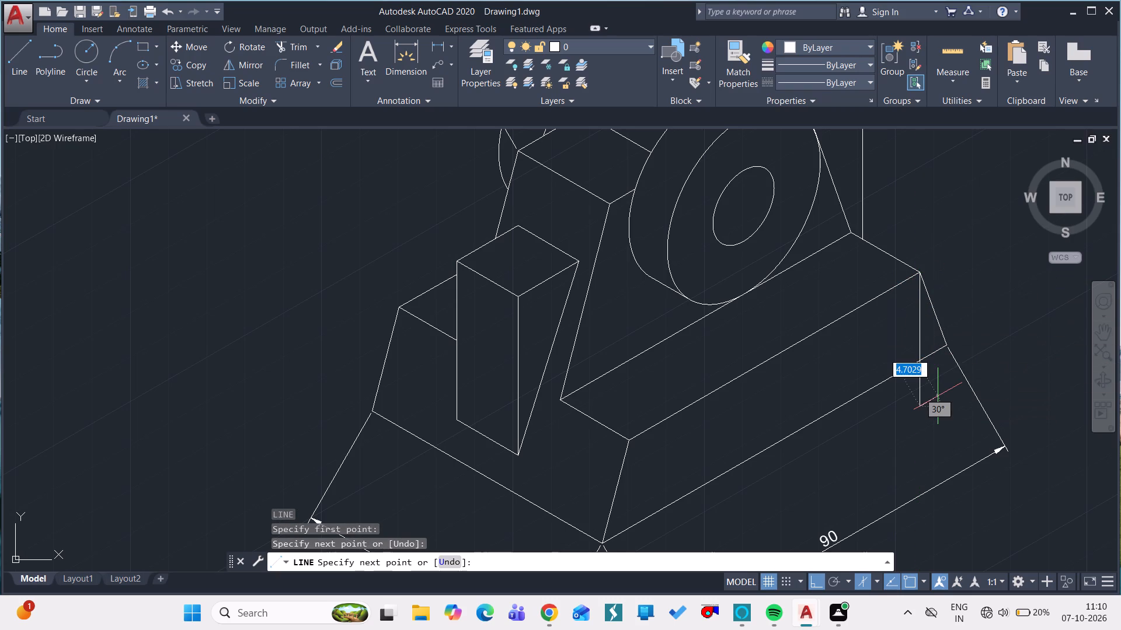
Add an aligned height dimension from the helper line's crossing with the bottom edge up to the base block's top corner, placed outside.
text(DI)
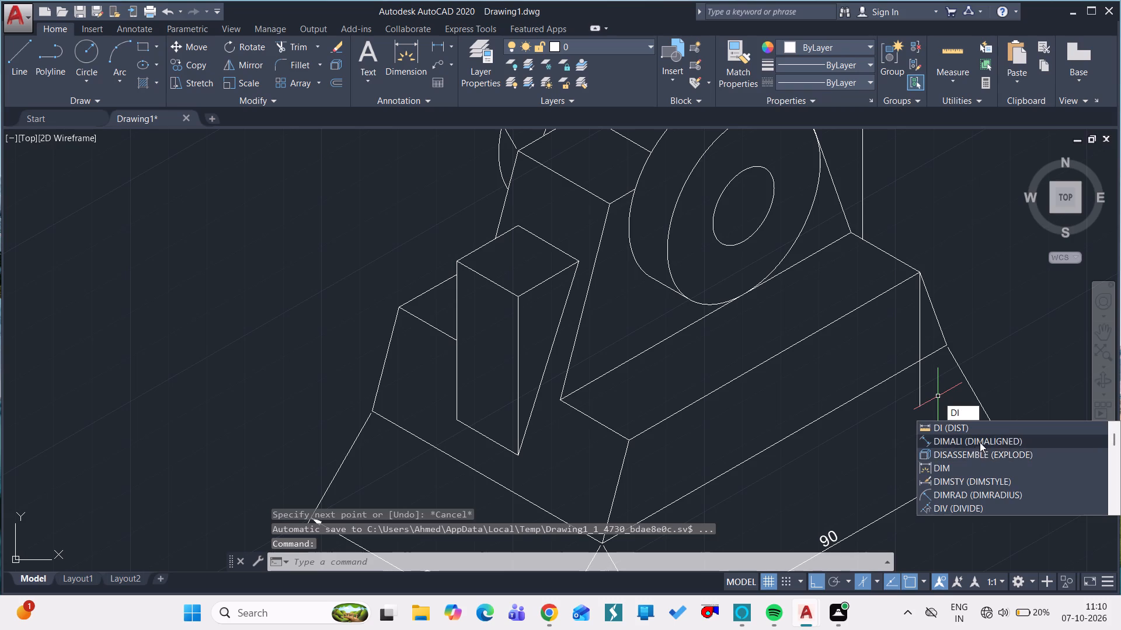
click(980, 442)
drag(916, 362, 913, 286)
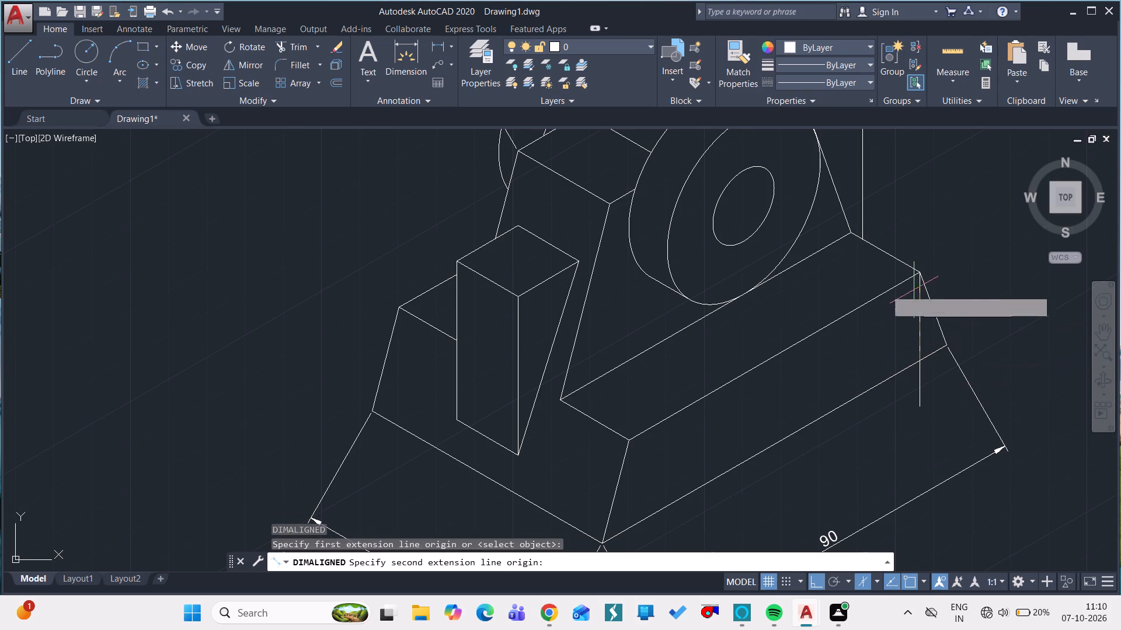
drag(913, 286, 919, 274)
drag(919, 274, 955, 269)
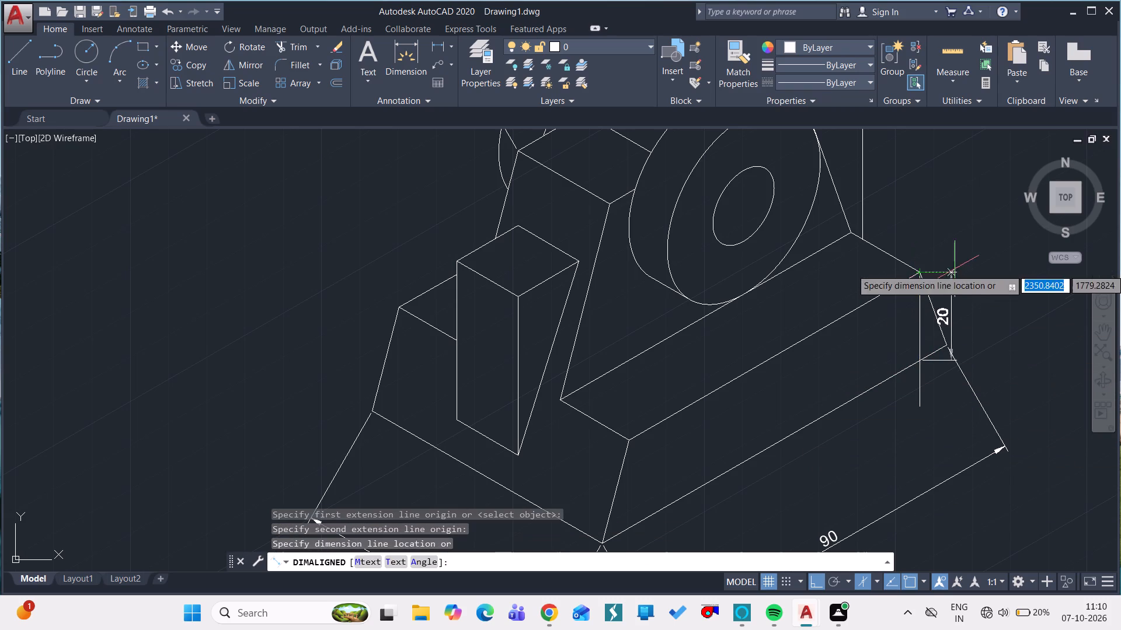
drag(955, 269, 973, 271)
drag(973, 271, 907, 421)
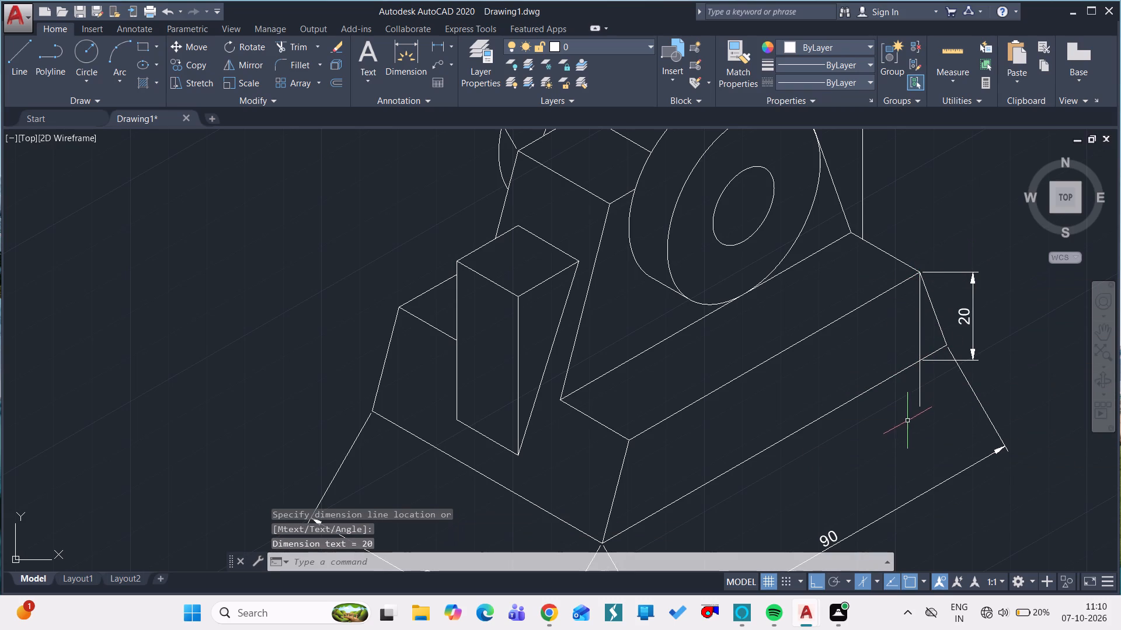
drag(907, 421, 911, 412)
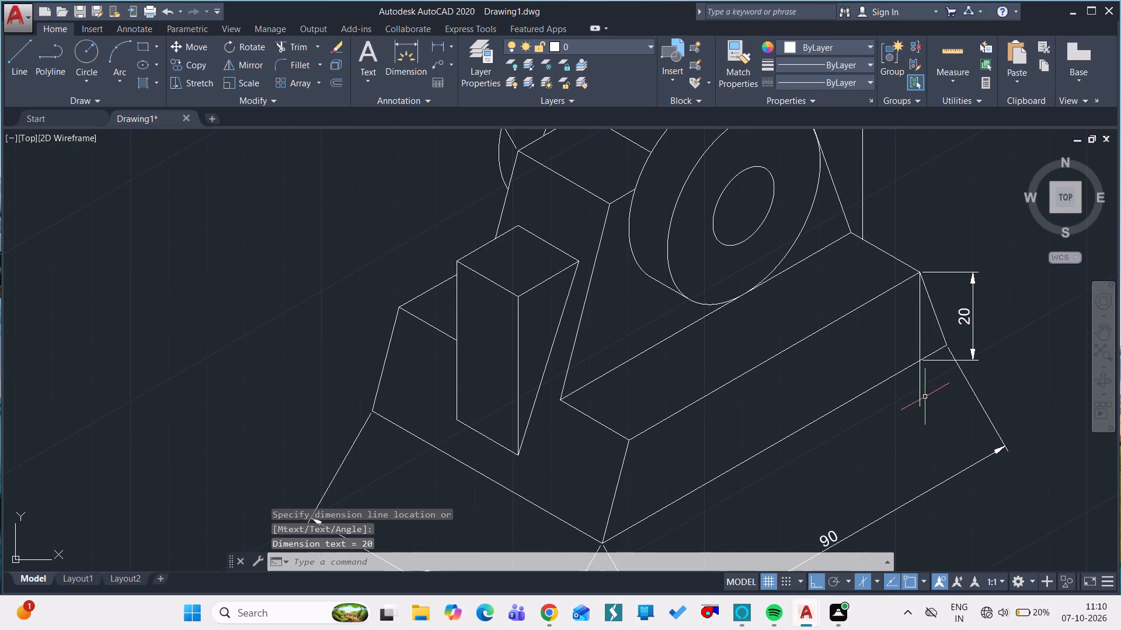
Erase the vertical helper line below the base block's upper outer end corner.
click(922, 390)
click(920, 387)
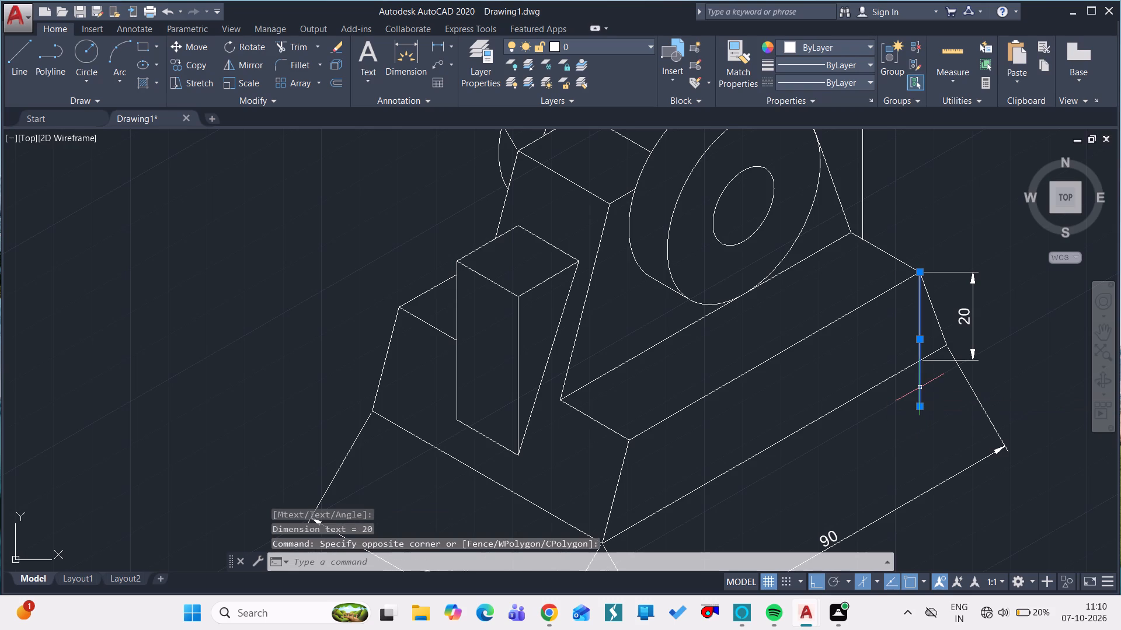
key(e)
key(space)
Add an aligned dimension along the base block's long upper front edge, placed outside beyond the bottom edge's length dimension.
ctrl+scroll(949, 376, down, 2)
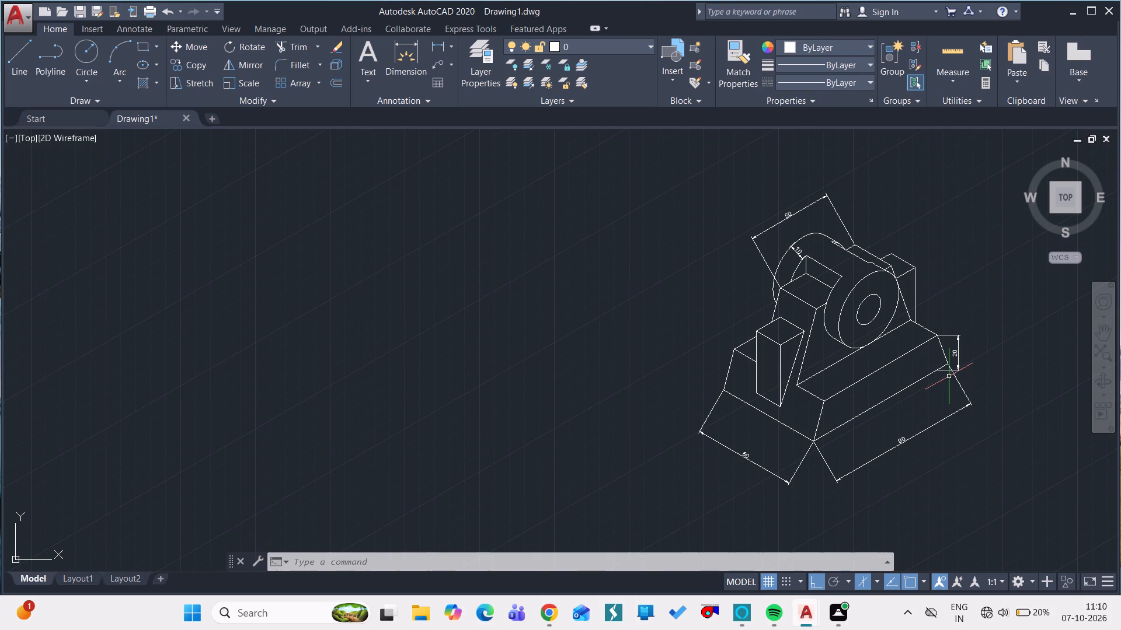
key(d)
text(IM)
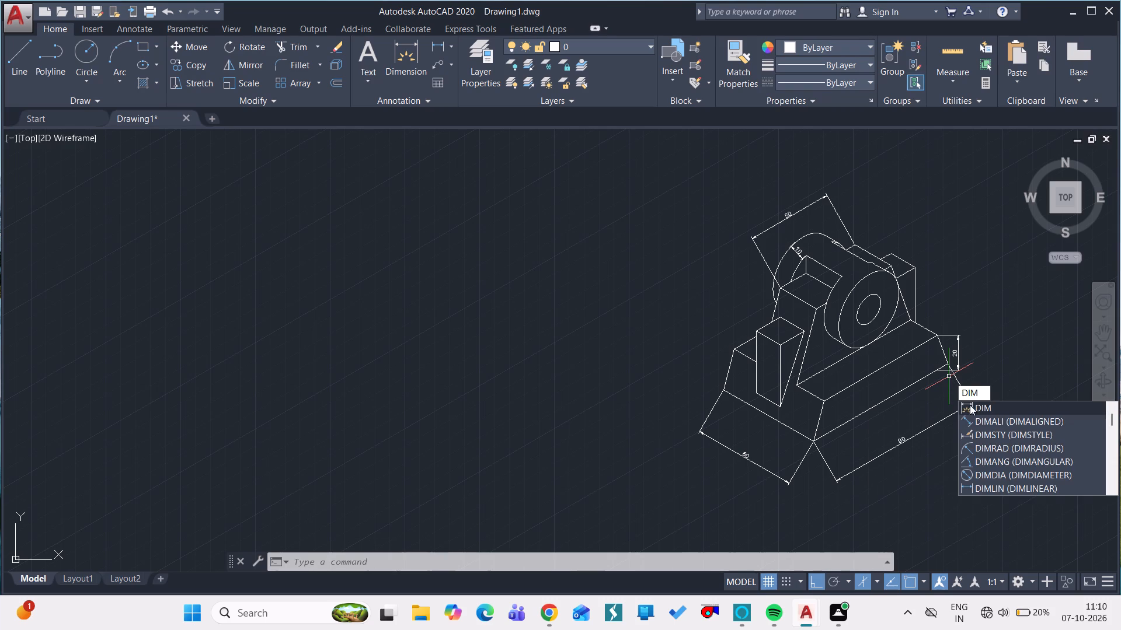
click(982, 421)
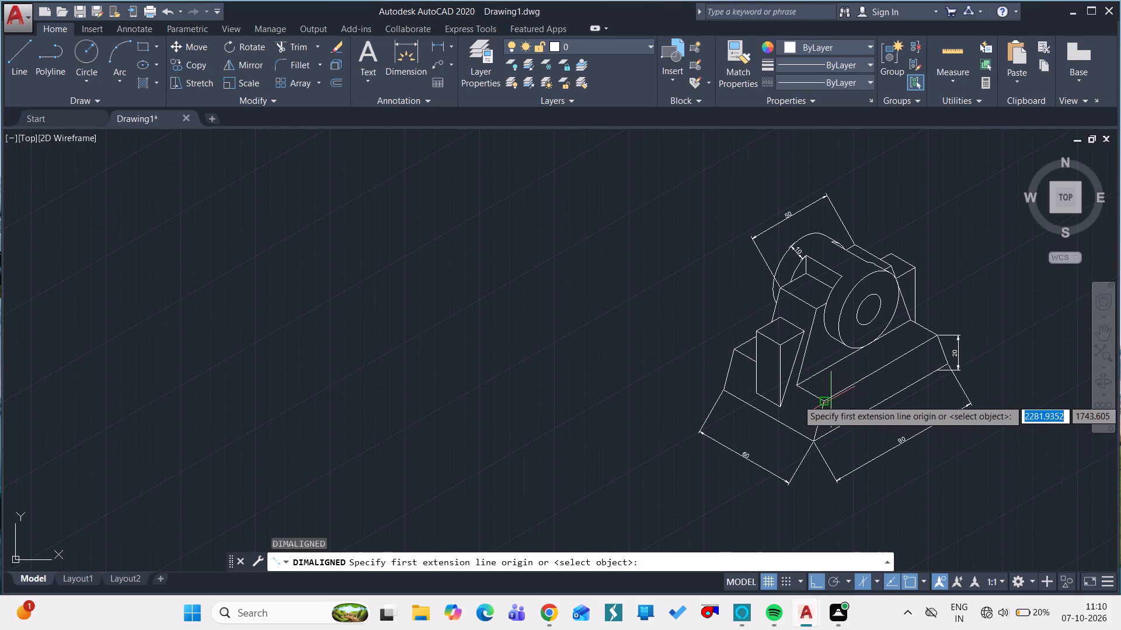
drag(825, 400, 963, 341)
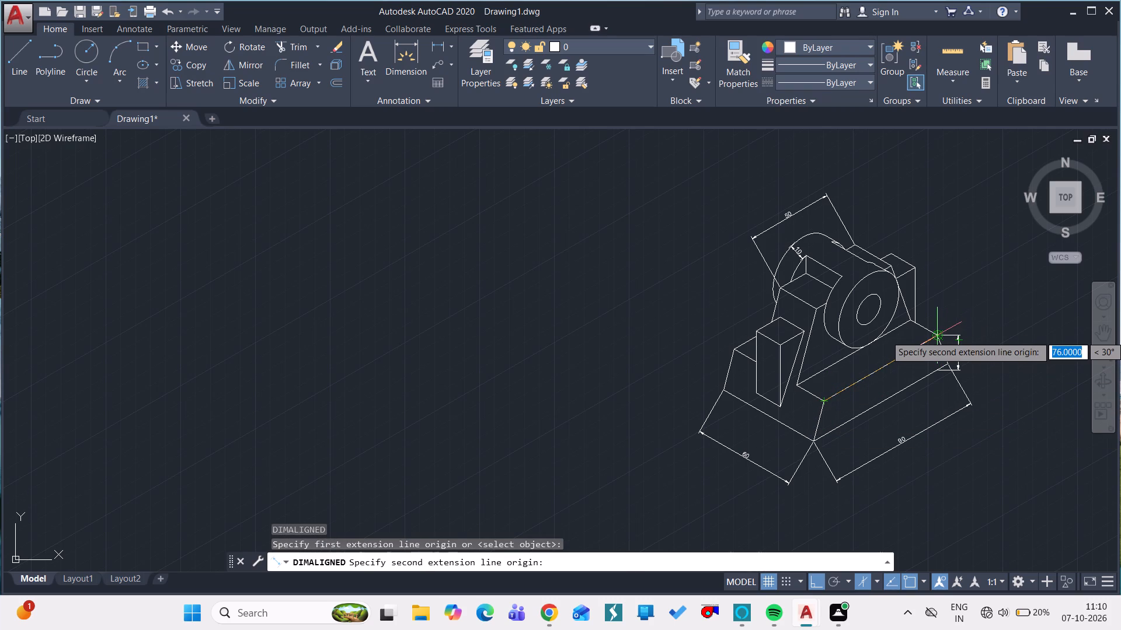
drag(938, 335, 979, 430)
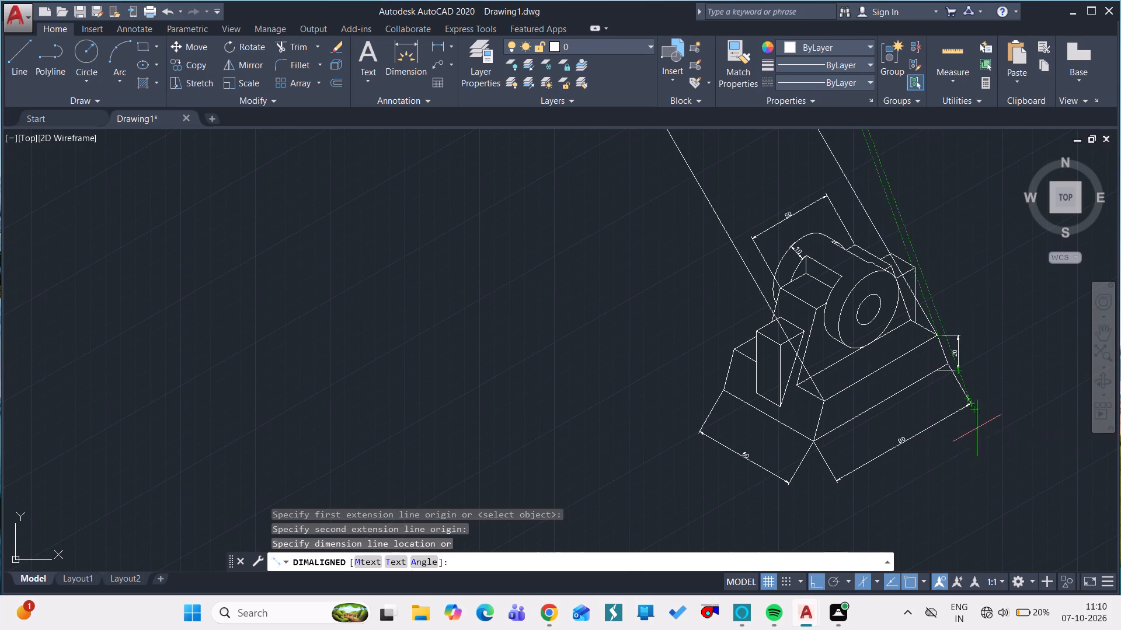
drag(979, 430, 984, 440)
click(999, 464)
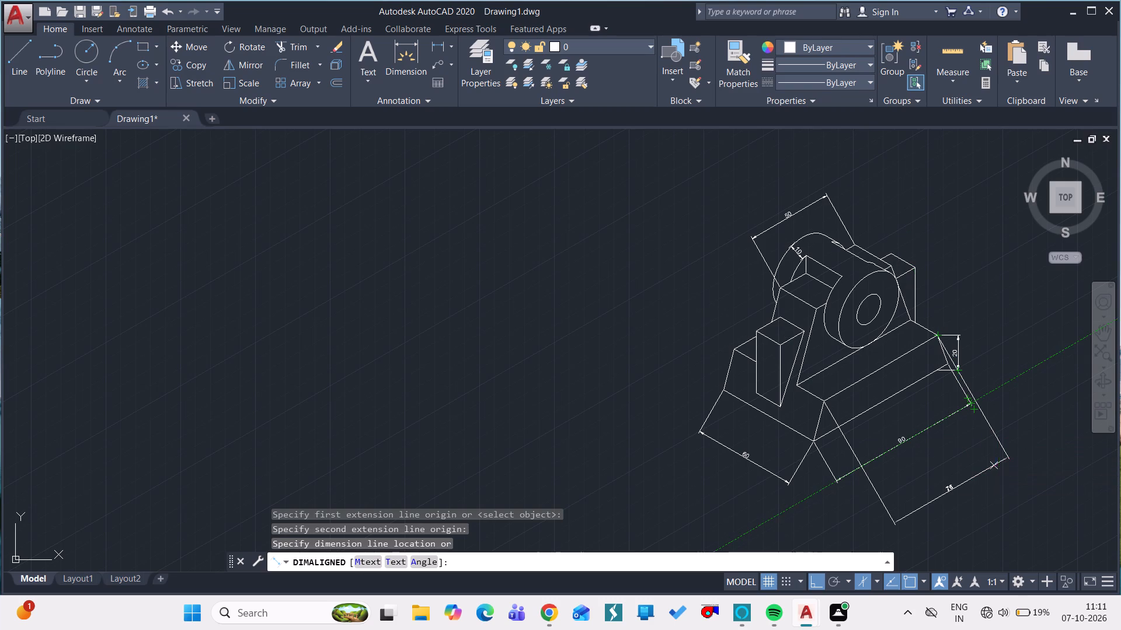
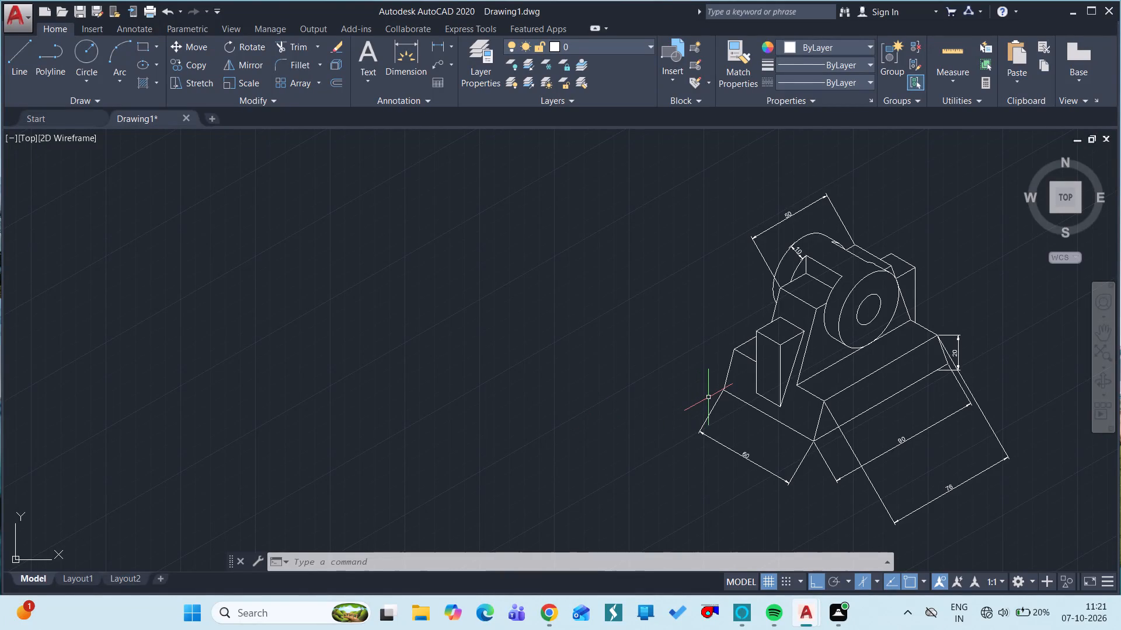
Add an aligned dimension along the short upper end edge of the base block, beside the 20 height dimension, placed just outside.
key(l)
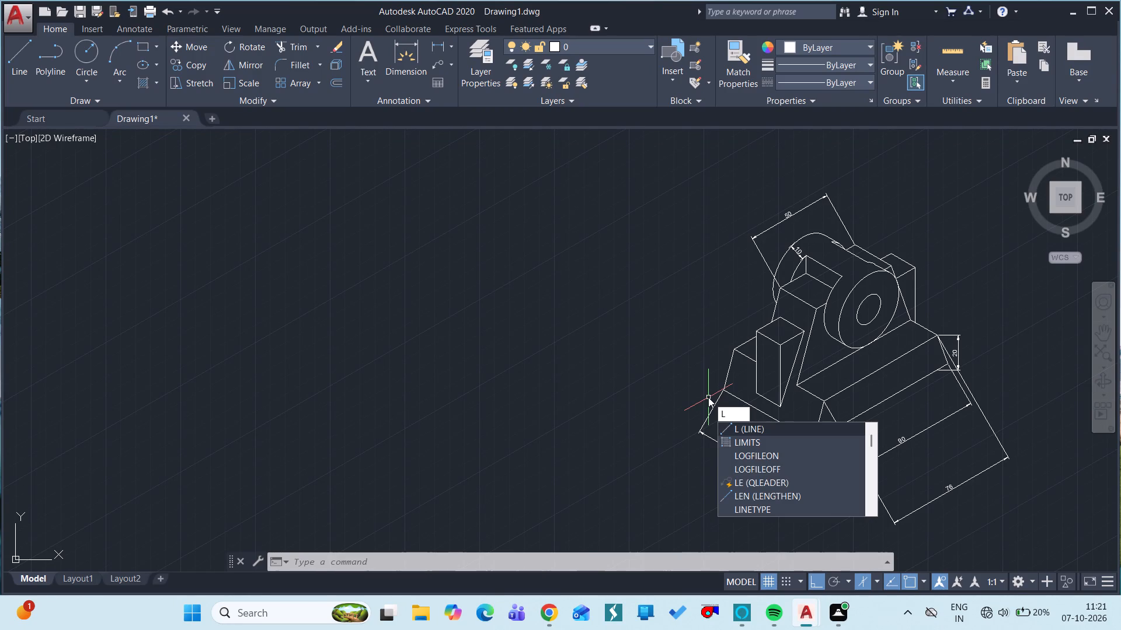
key(Escape)
text(DIM)
click(761, 443)
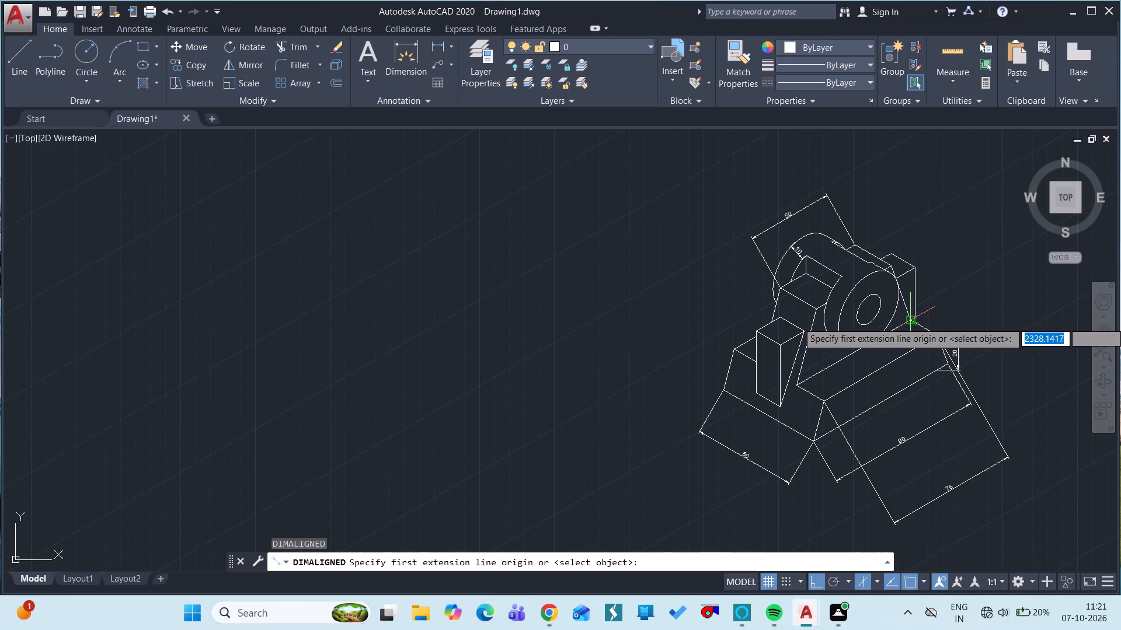
drag(908, 322, 937, 336)
drag(937, 336, 957, 320)
click(957, 320)
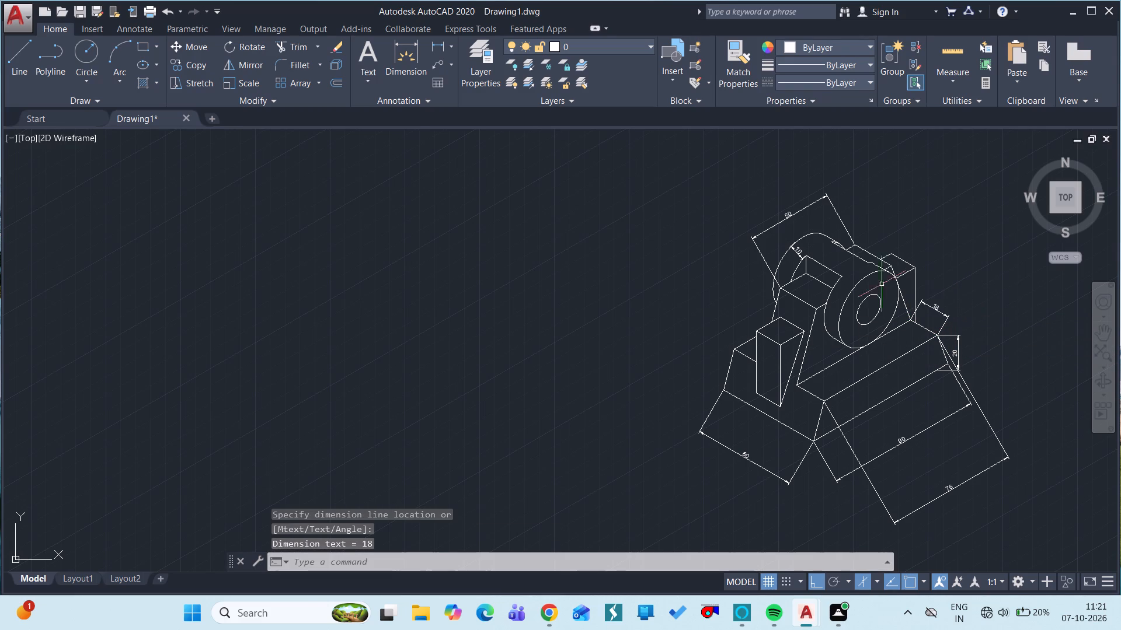
Add an aligned dimension along the short top front edge of the sloped upright block supporting the boss, placed close below the edge.
key(space)
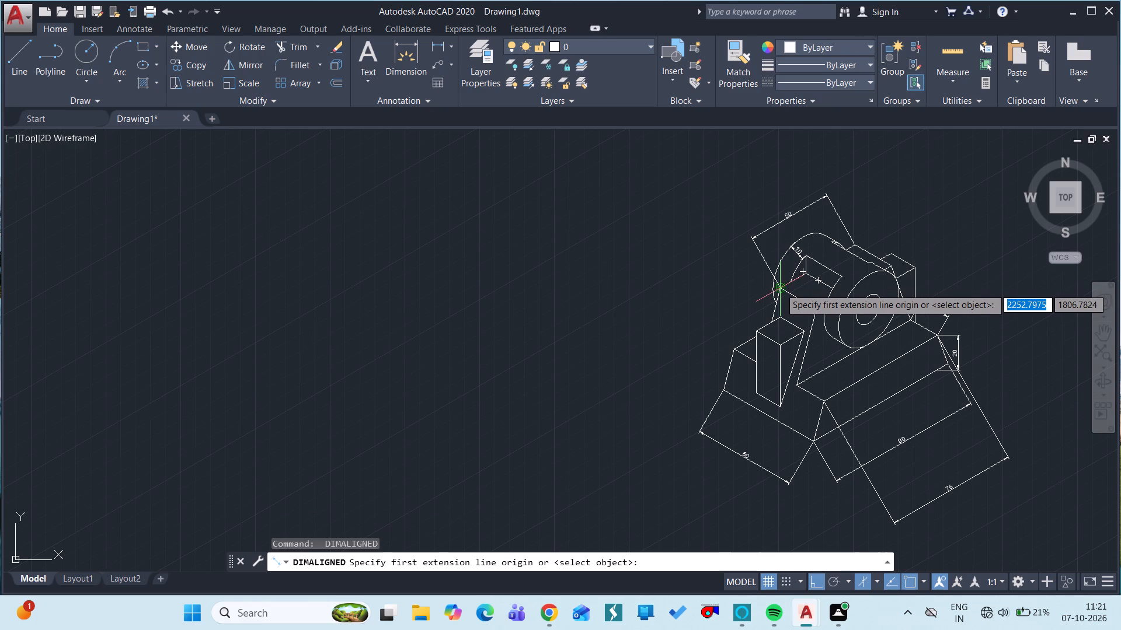
drag(780, 288, 814, 313)
drag(814, 313, 807, 318)
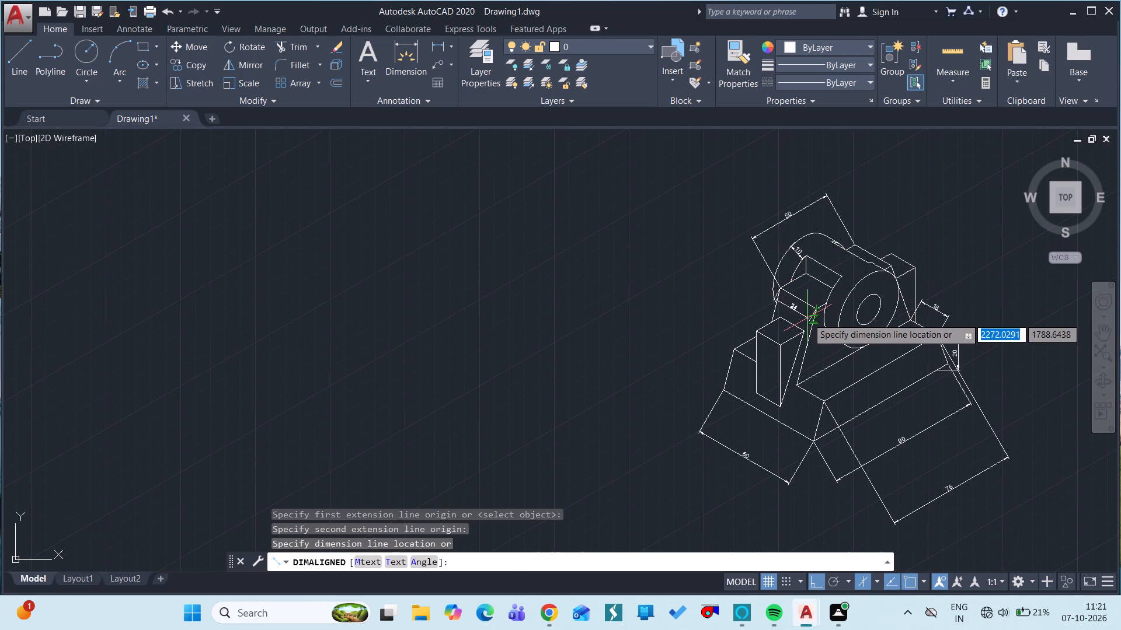
click(807, 318)
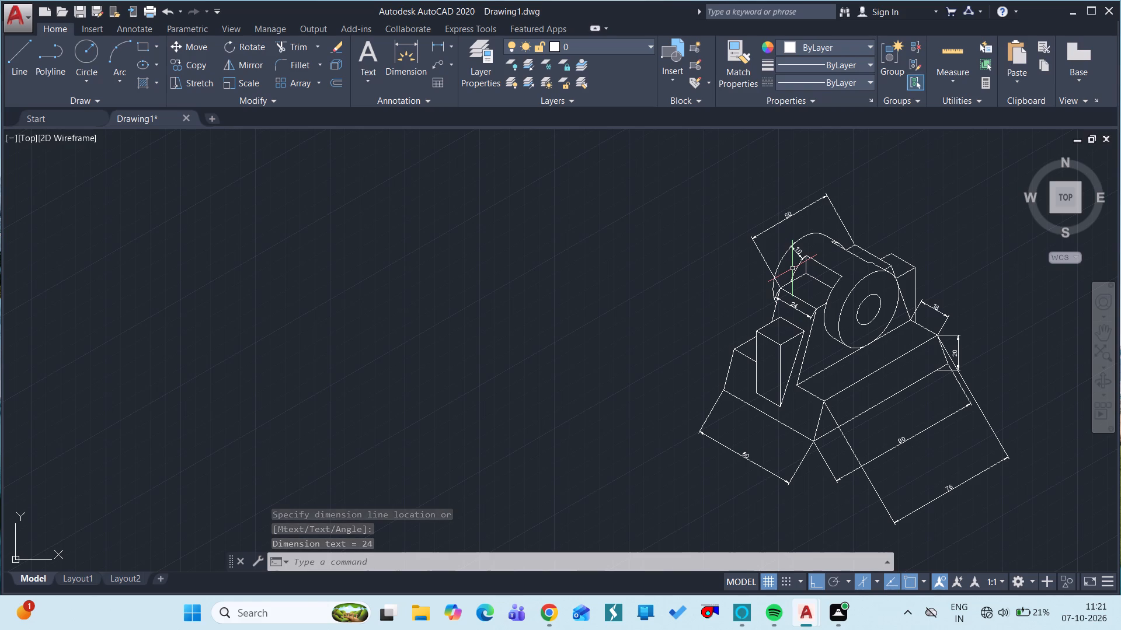
Apply a 30-degree oblique angle to all eight dimensions on the bracket with DIMEDIT.
key(d)
text(IME)
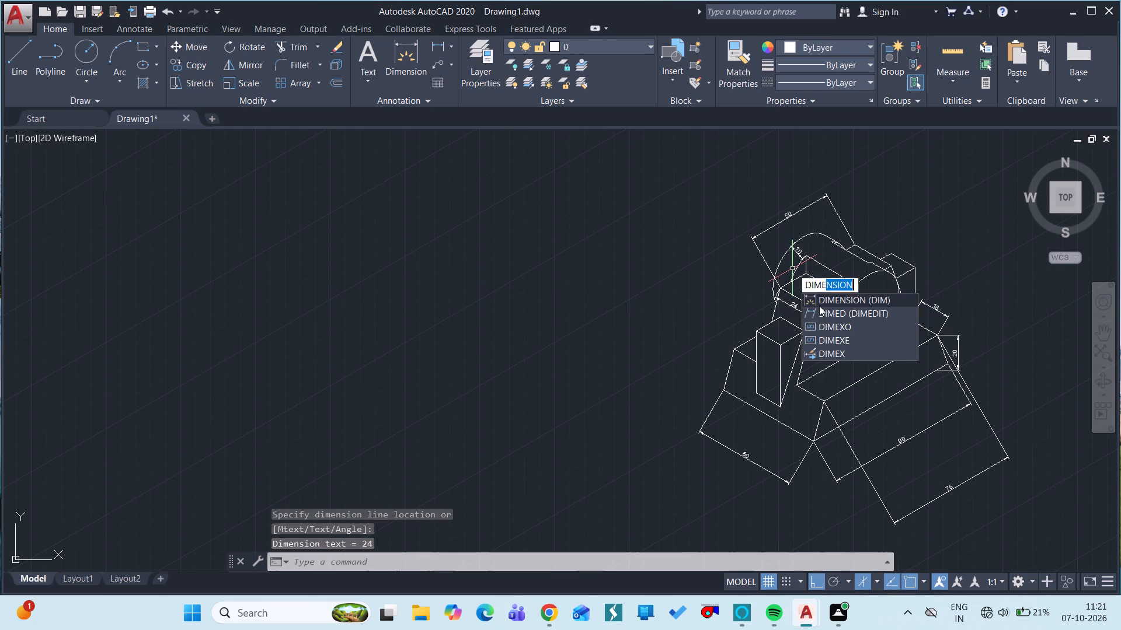
click(819, 307)
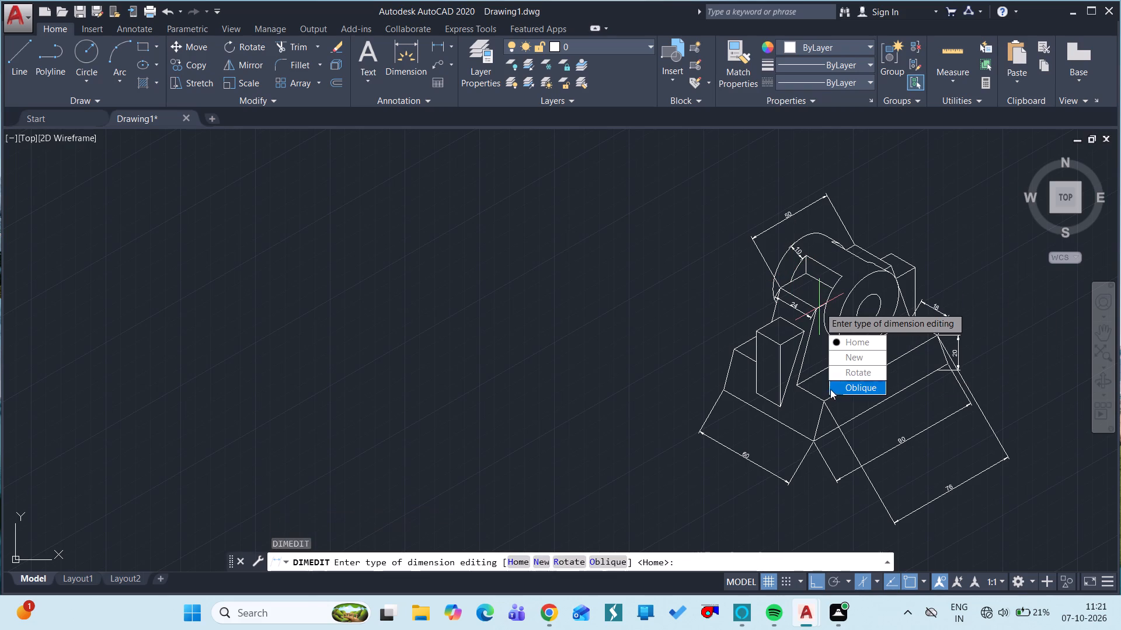
drag(832, 390, 819, 307)
click(788, 215)
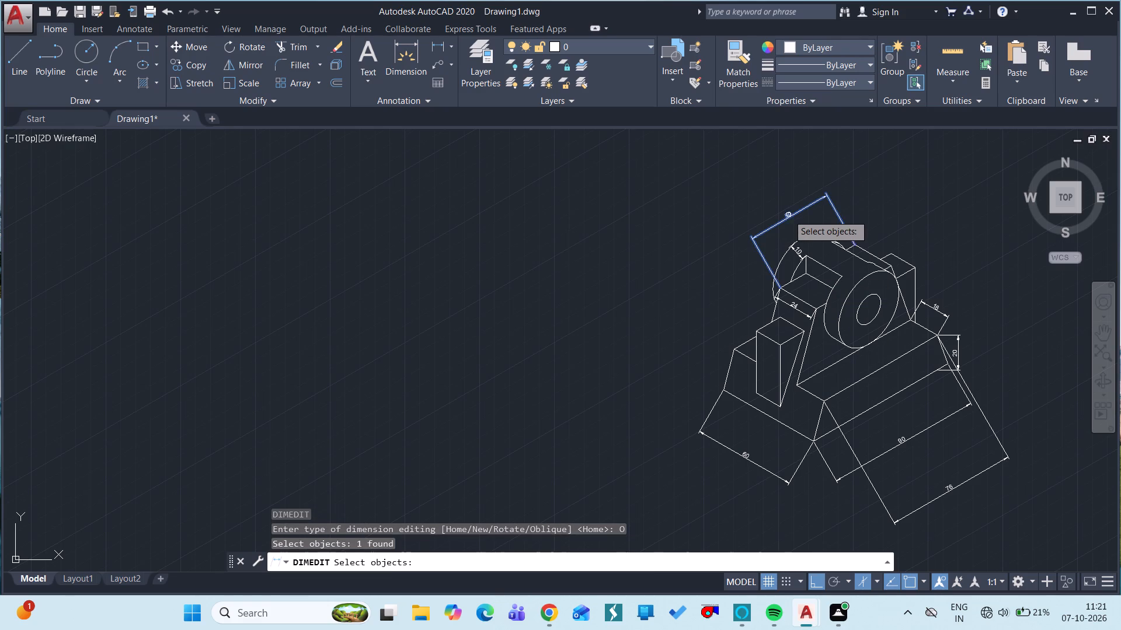
click(796, 251)
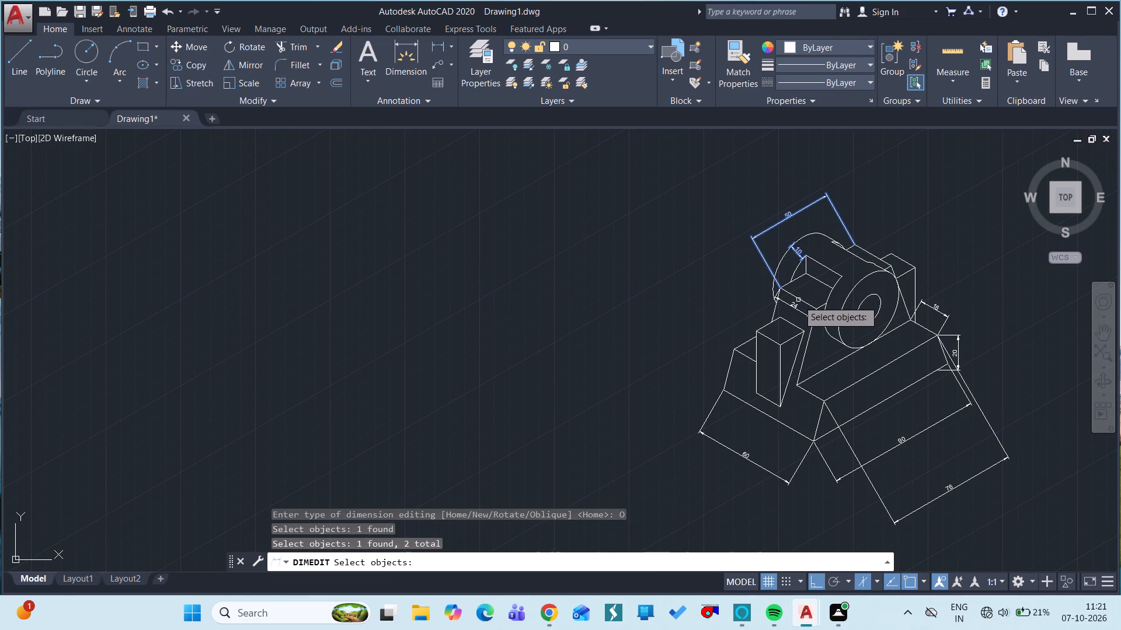
drag(796, 306, 916, 293)
drag(928, 304, 956, 356)
click(956, 356)
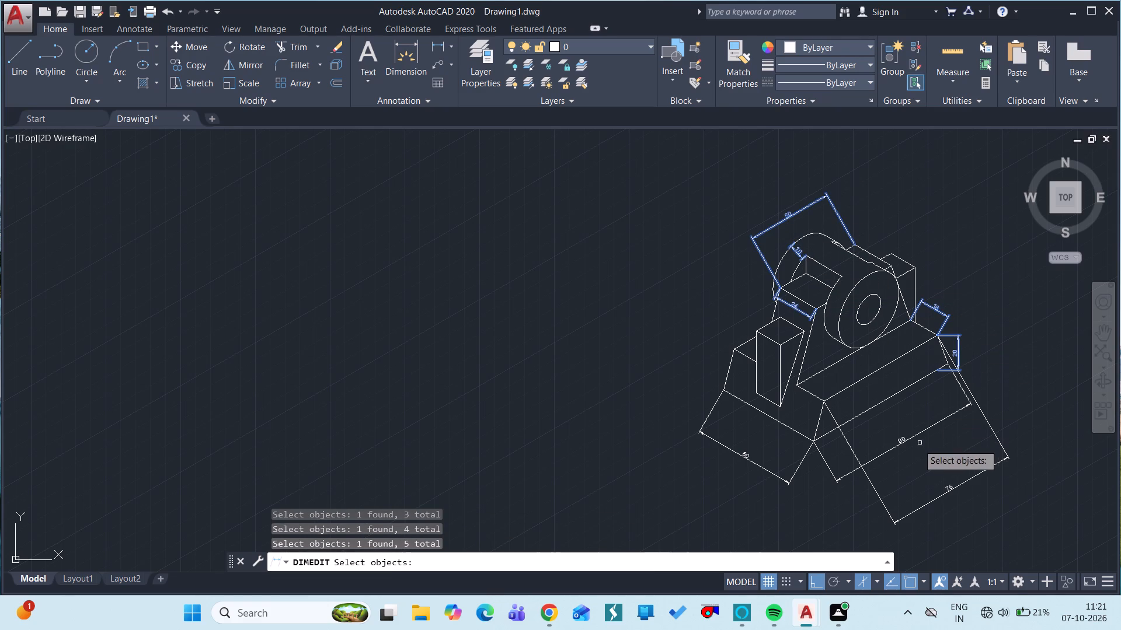
click(902, 441)
drag(947, 493, 810, 479)
click(742, 454)
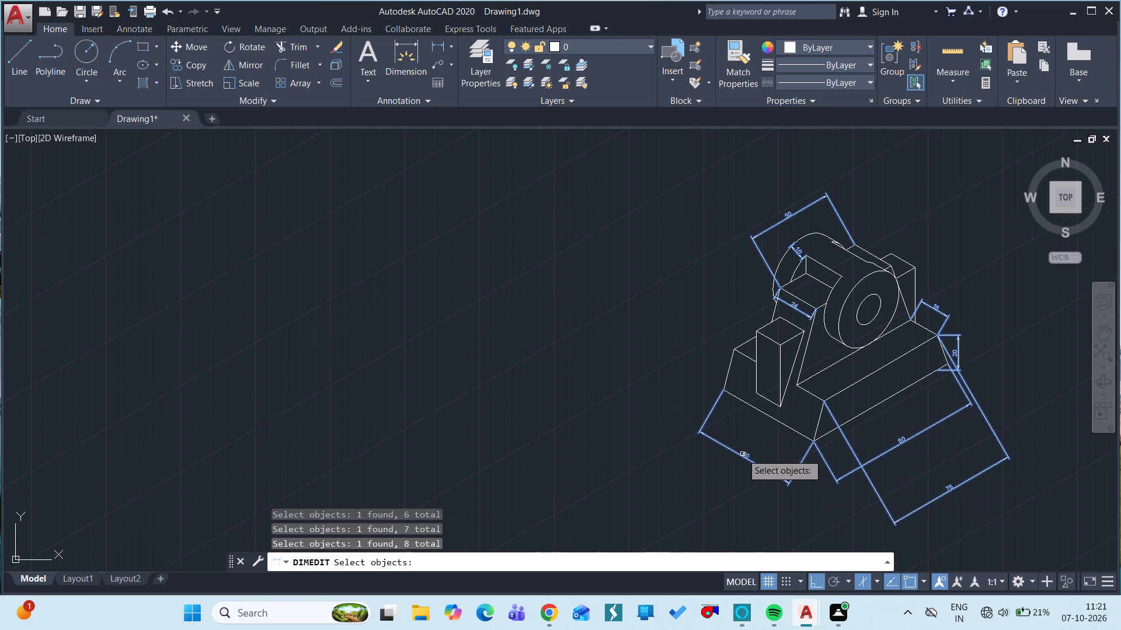
key(space)
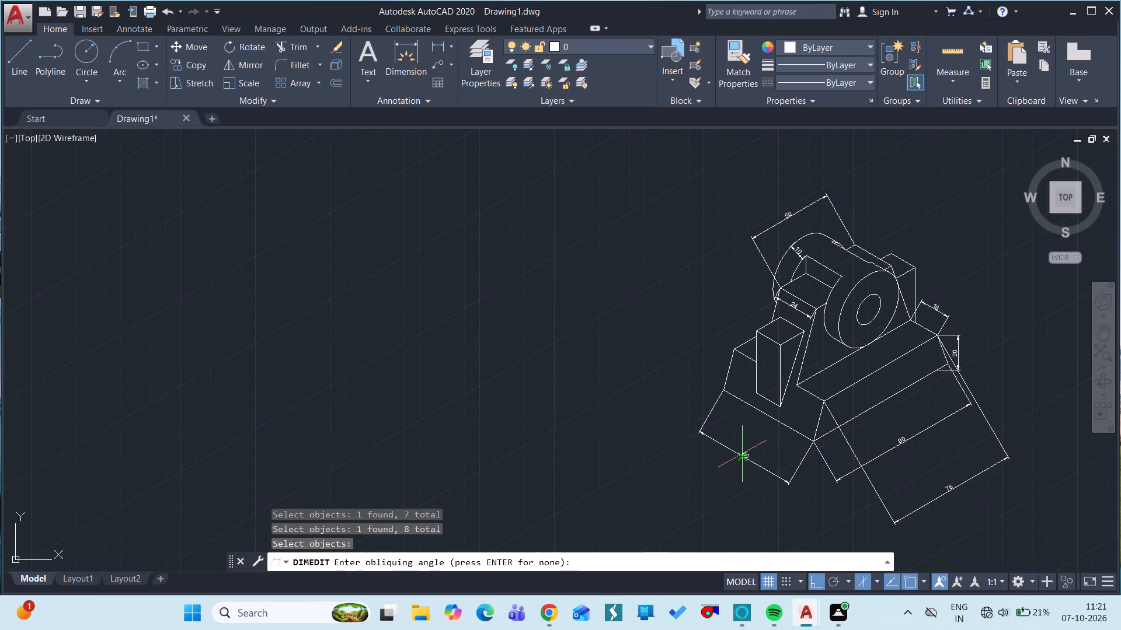
text(30)
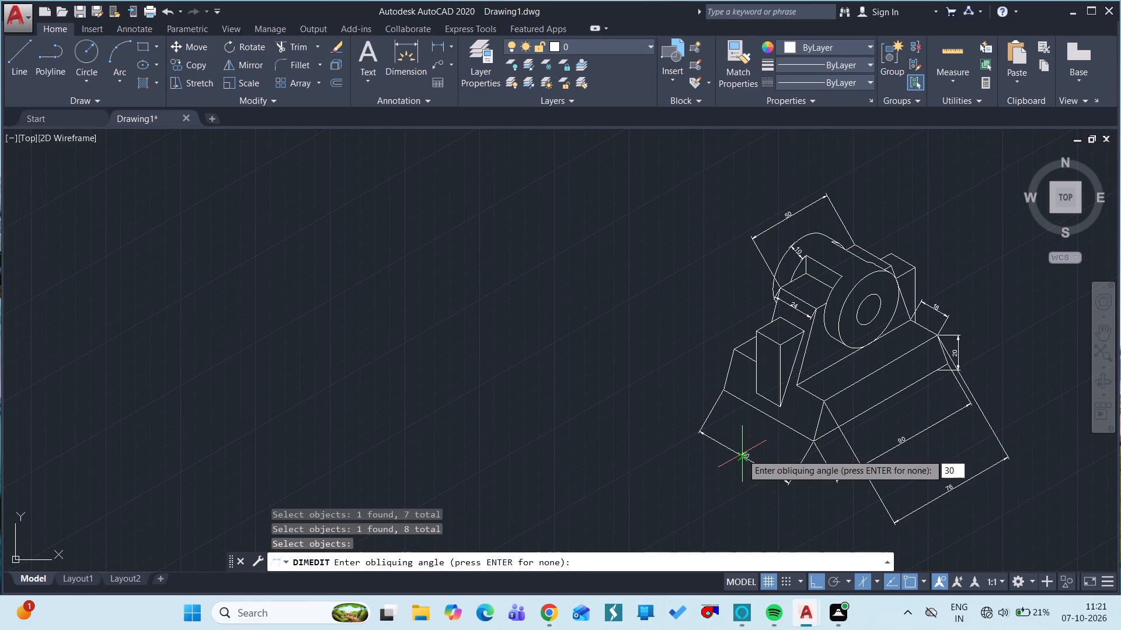
key(space)
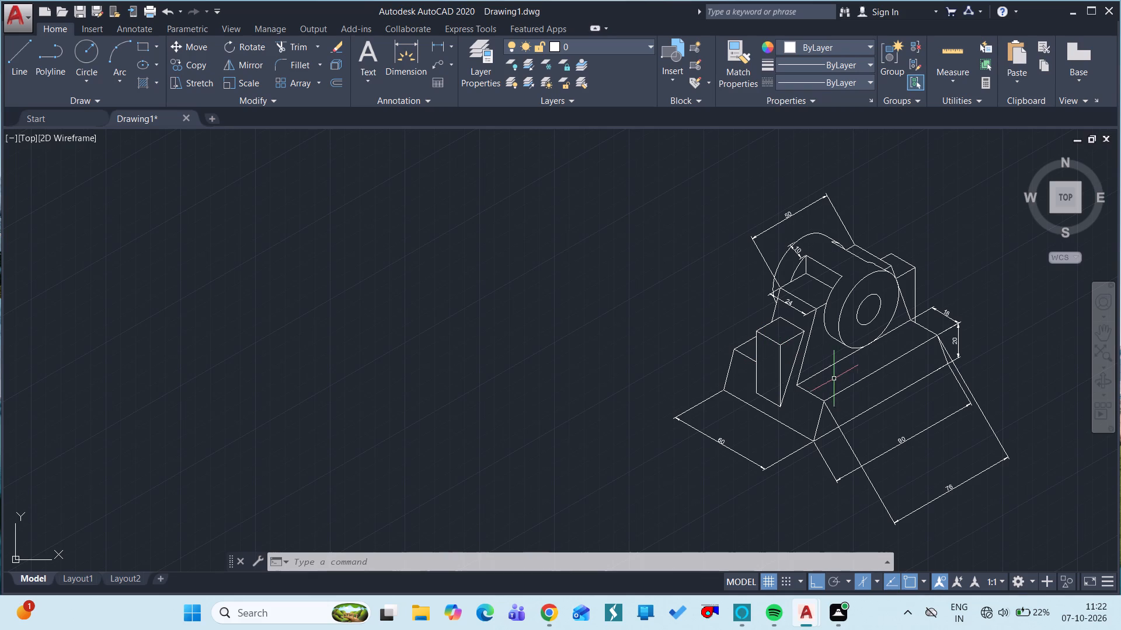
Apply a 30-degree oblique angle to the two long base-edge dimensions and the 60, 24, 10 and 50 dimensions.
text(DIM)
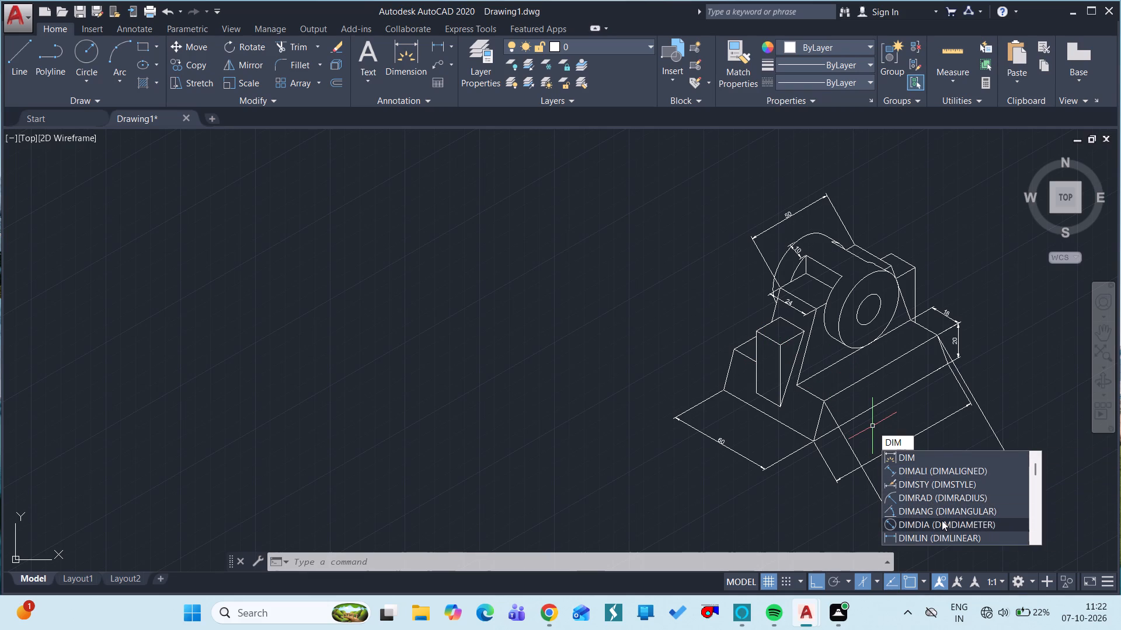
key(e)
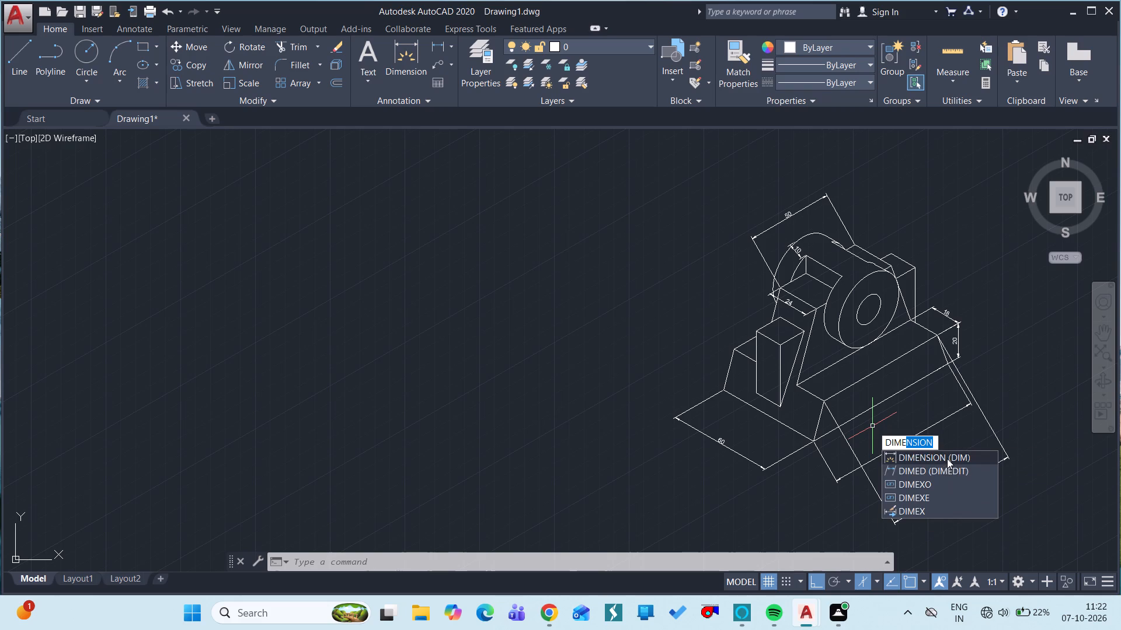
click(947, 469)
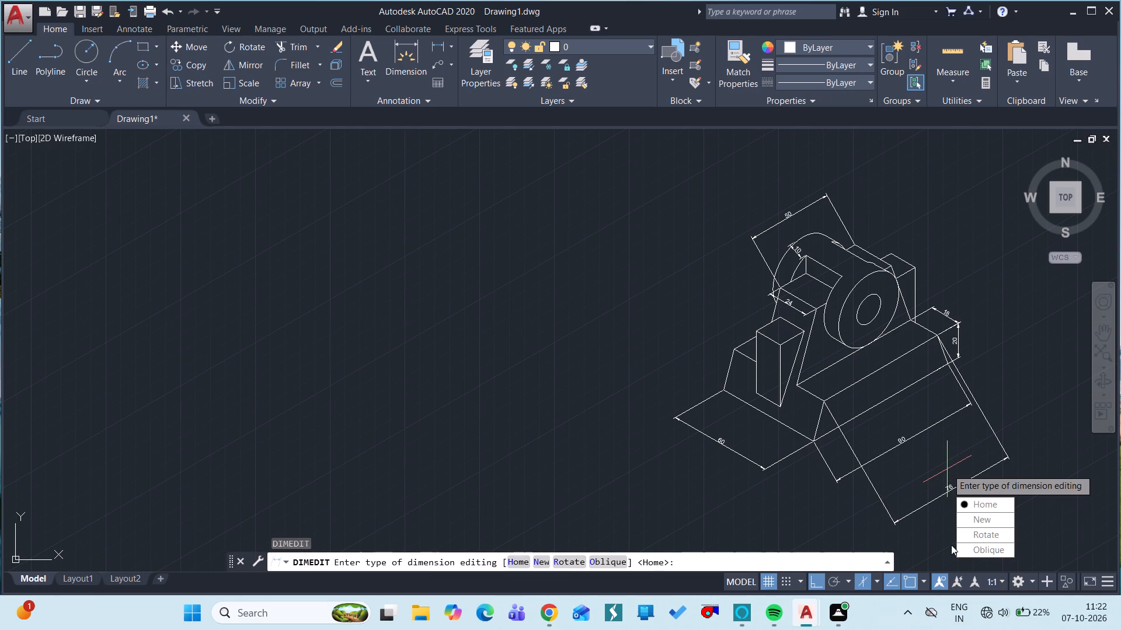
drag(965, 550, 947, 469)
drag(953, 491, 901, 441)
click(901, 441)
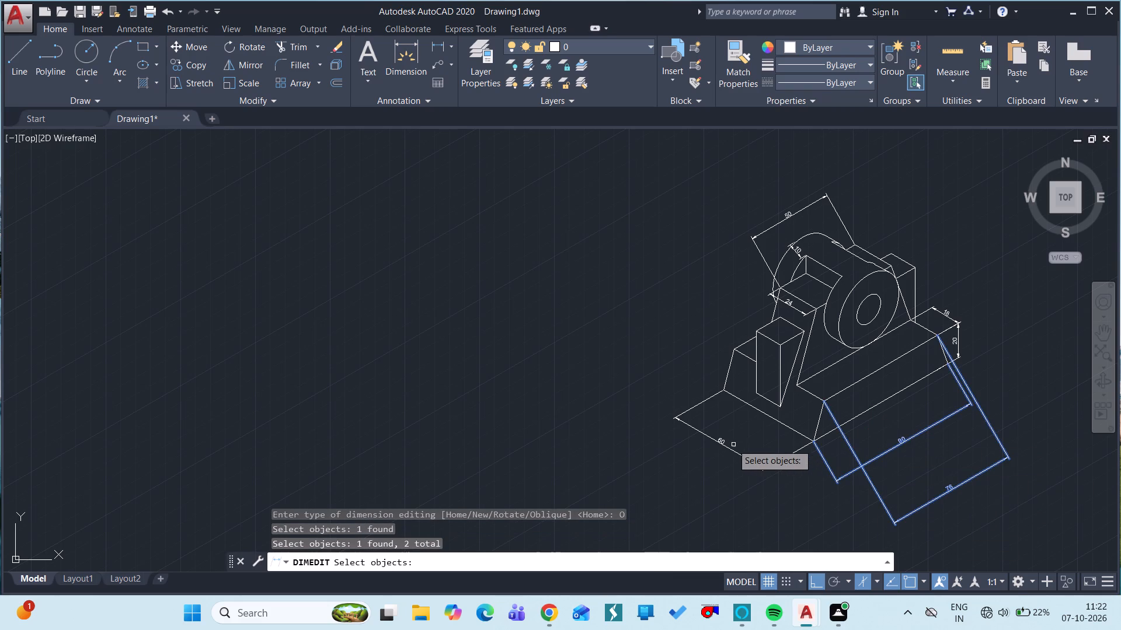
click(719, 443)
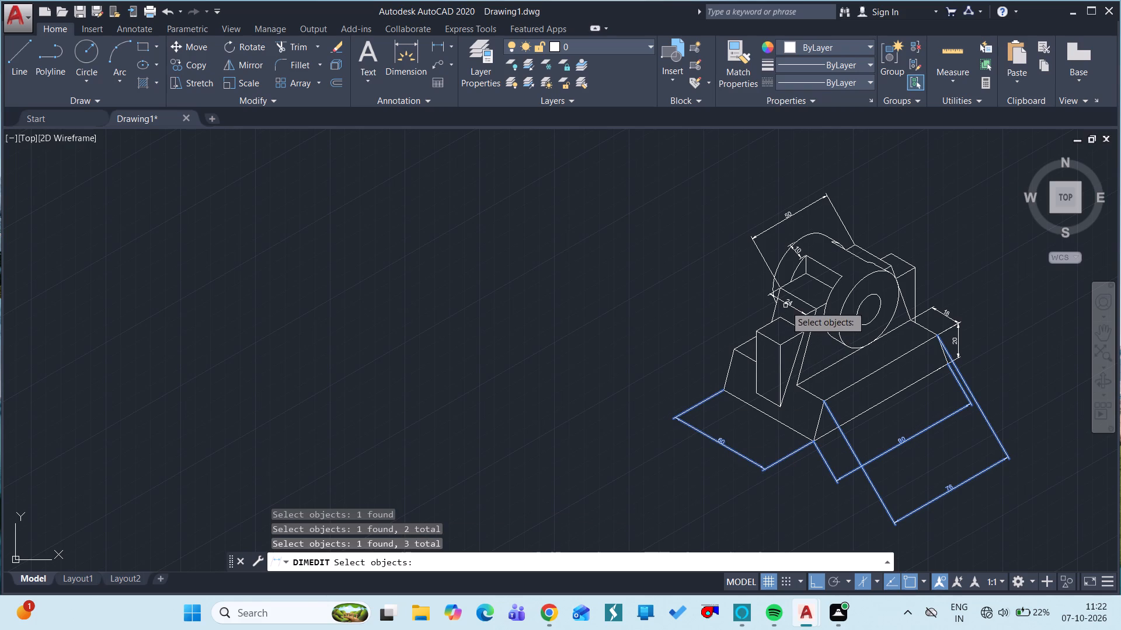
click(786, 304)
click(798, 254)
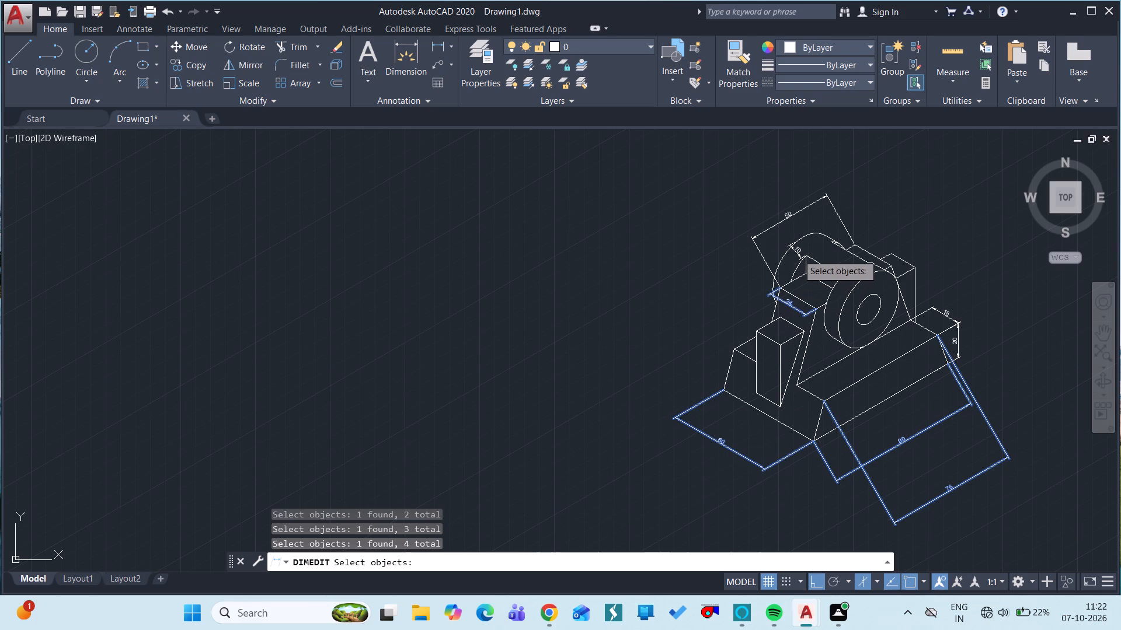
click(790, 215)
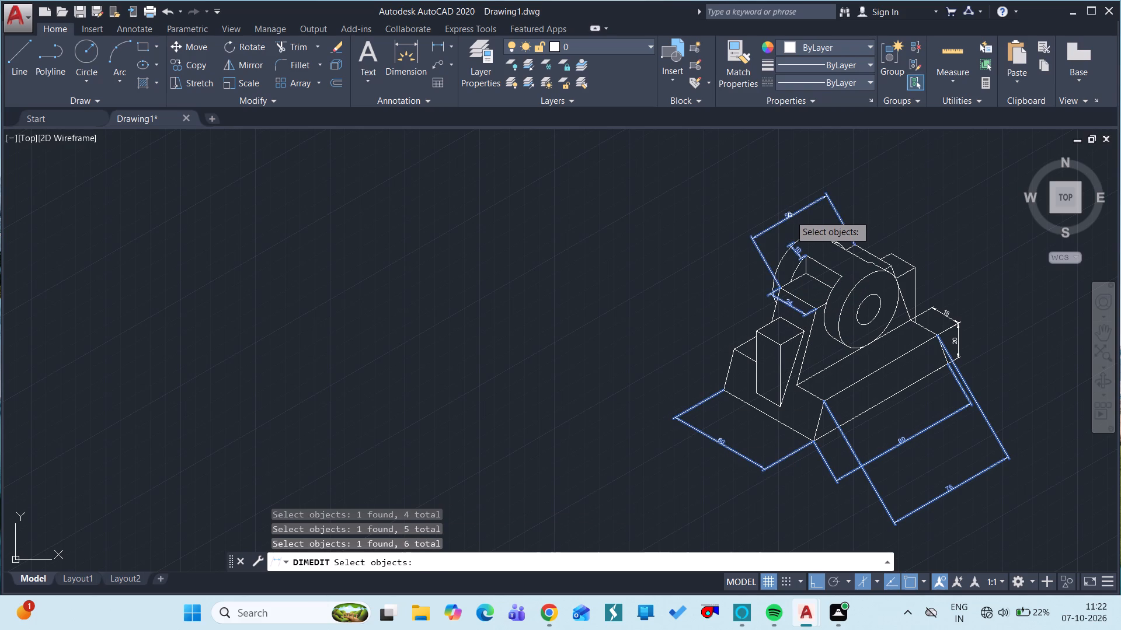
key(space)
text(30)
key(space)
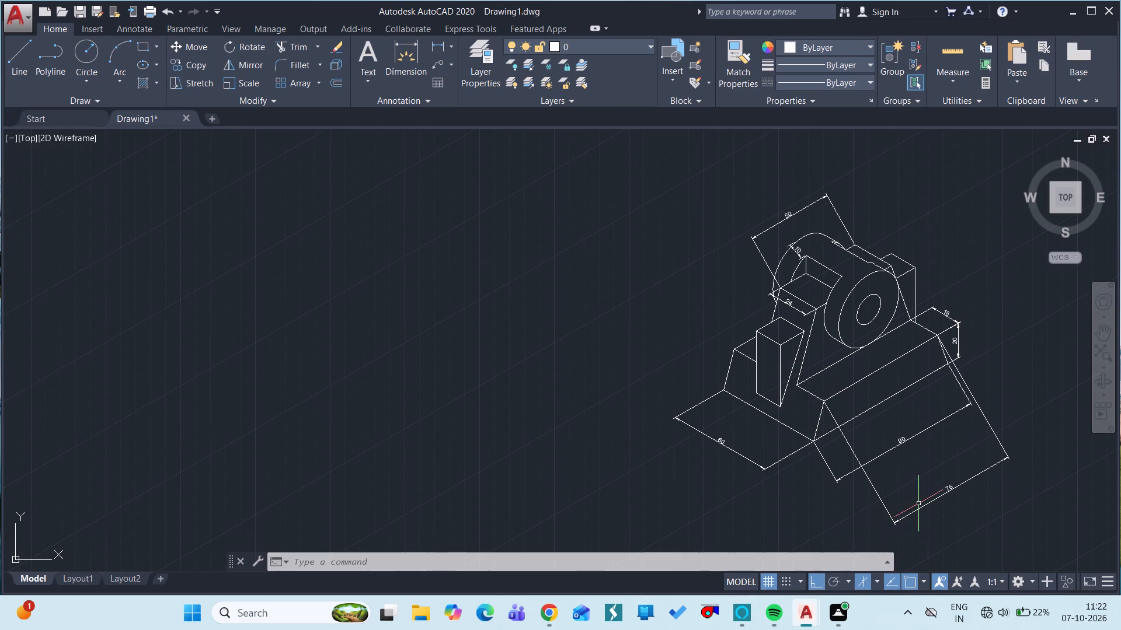
Apply a 60-degree oblique angle to the two long base-edge dimensions and the 60, 24, 10 and 50 dimensions.
text(DIM)
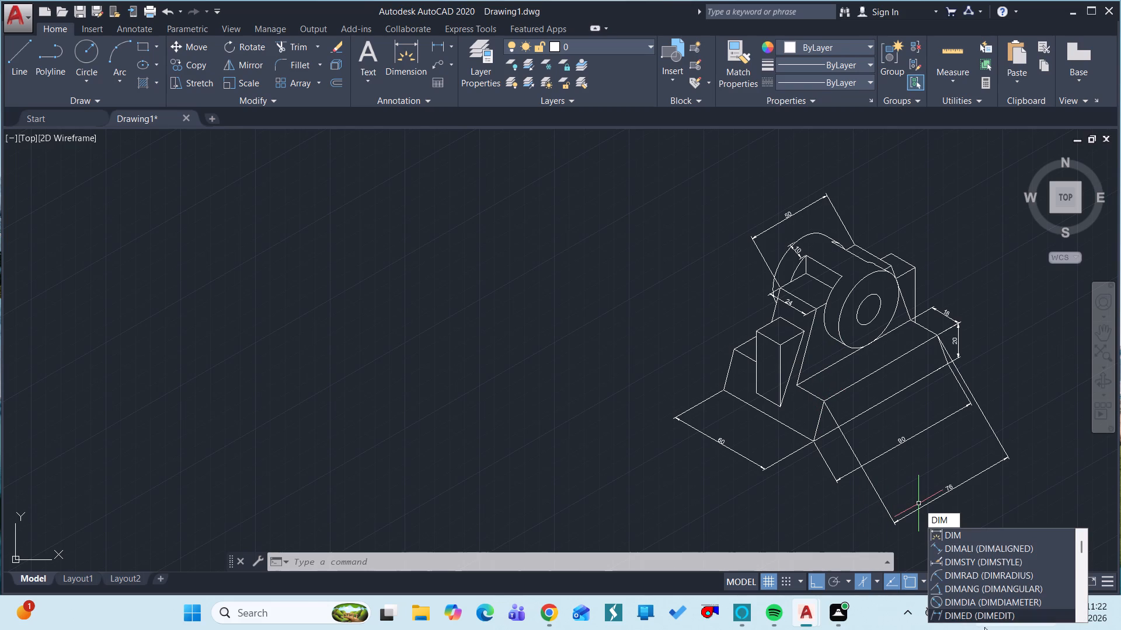
click(974, 609)
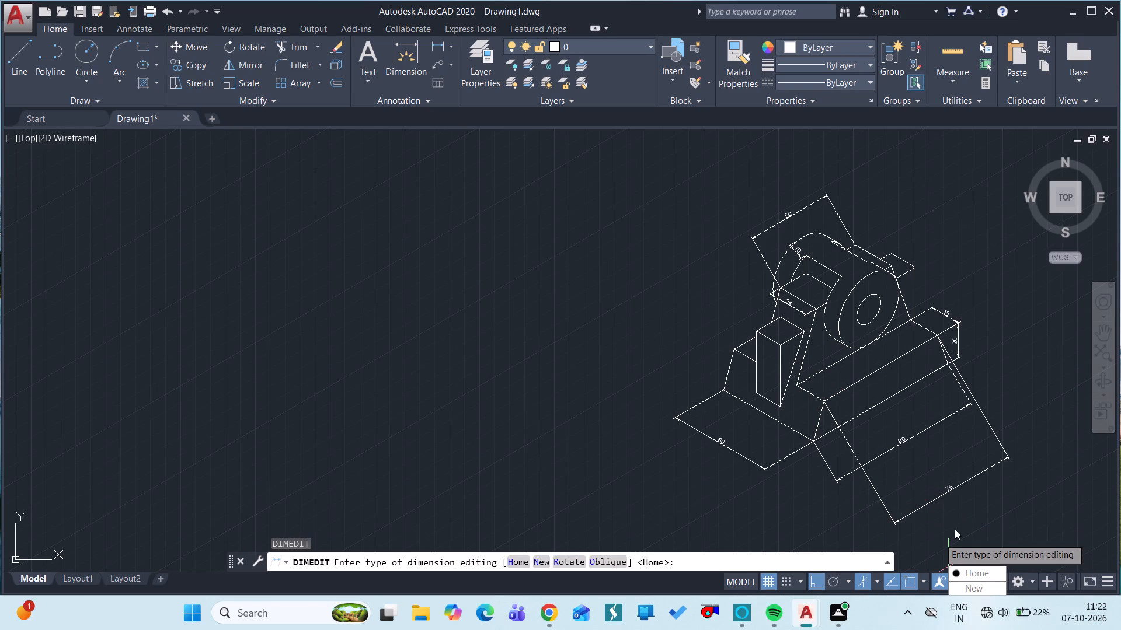
text(O)
key(space)
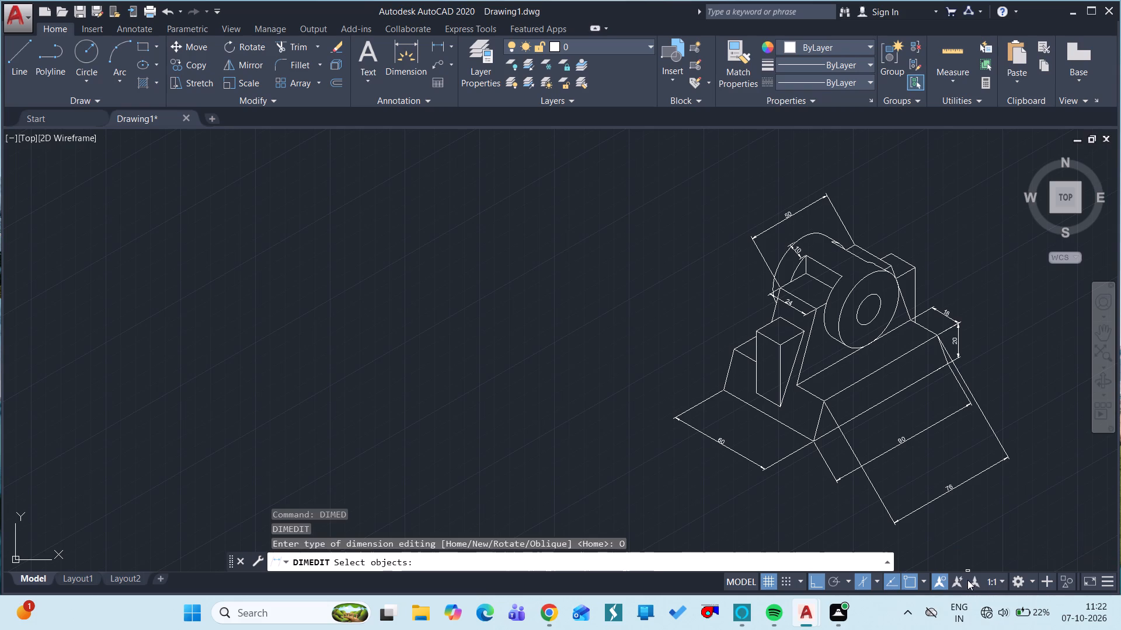
click(949, 491)
click(900, 439)
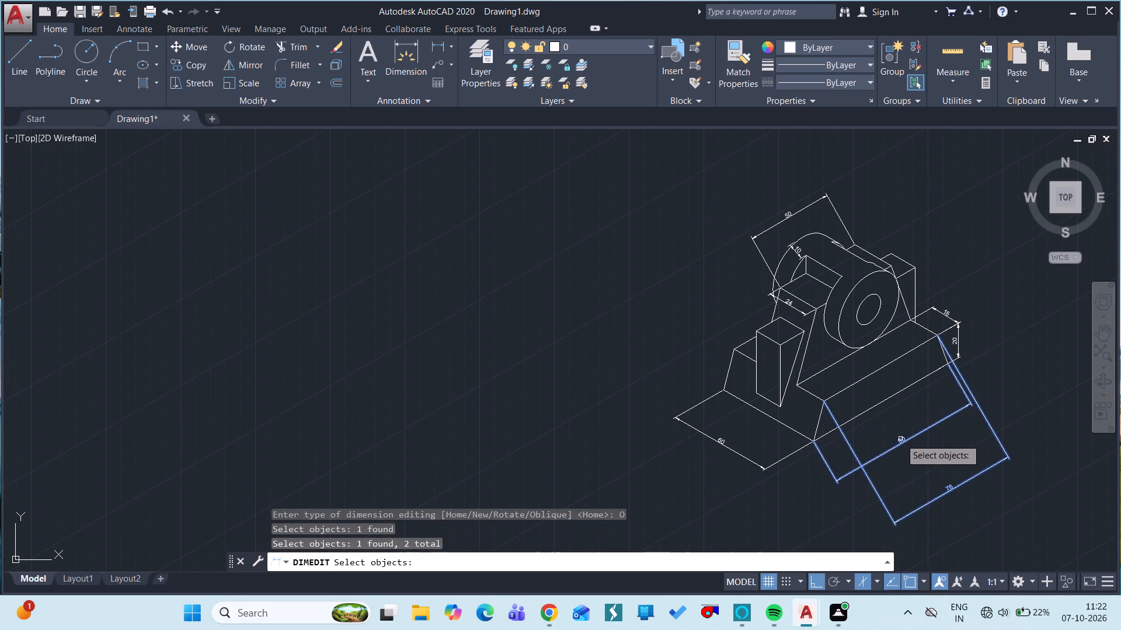
click(720, 444)
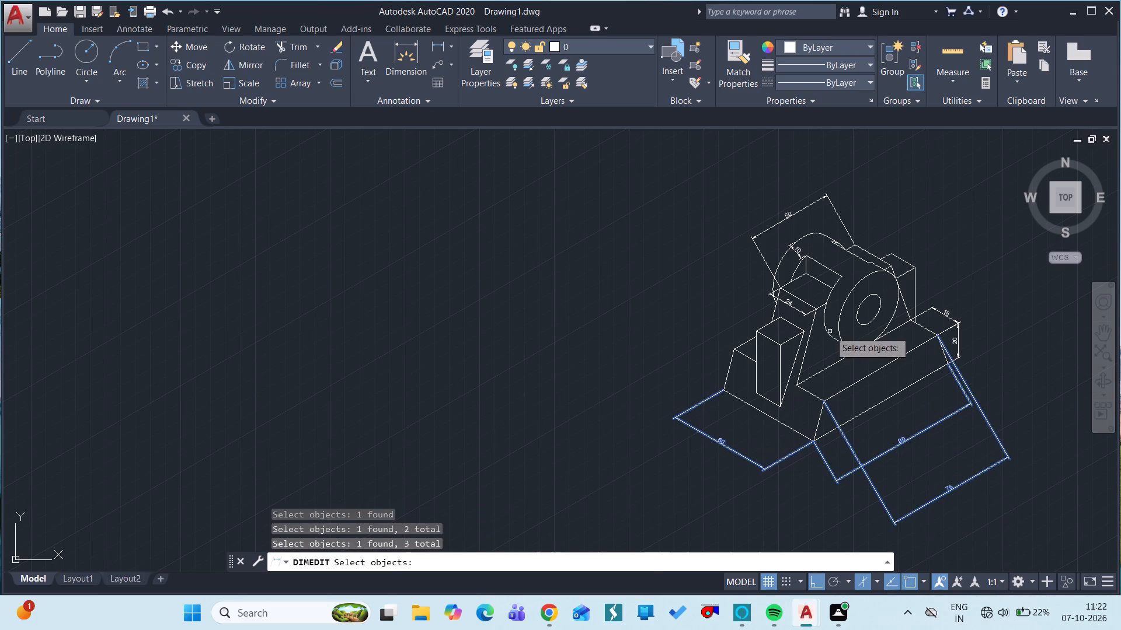
click(785, 304)
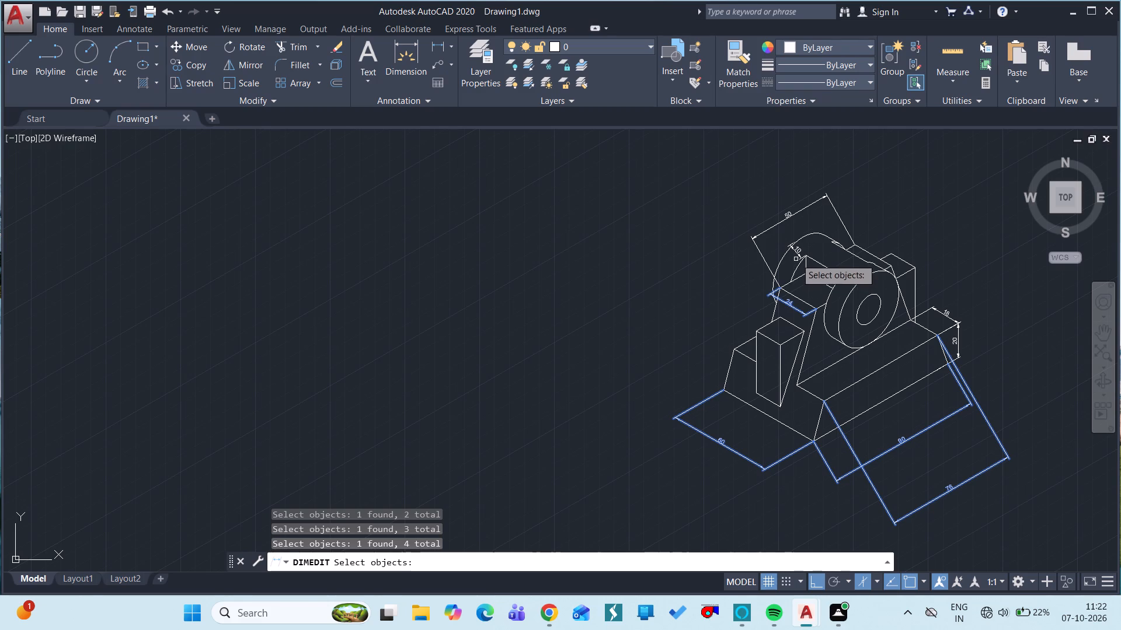
click(798, 251)
click(789, 212)
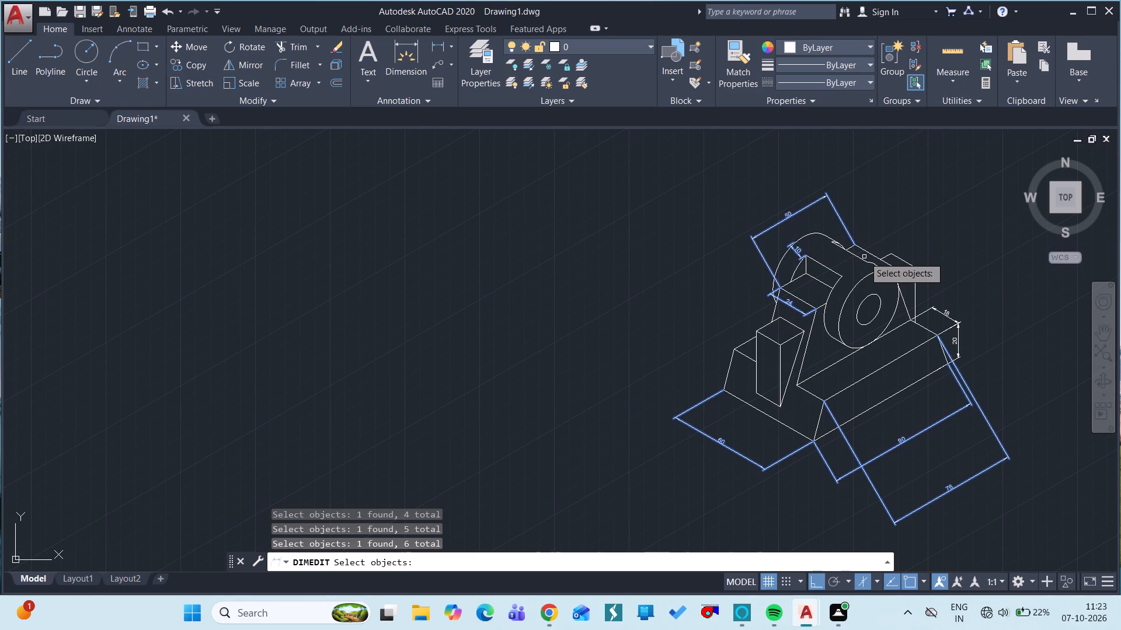
text(60)
key(space)
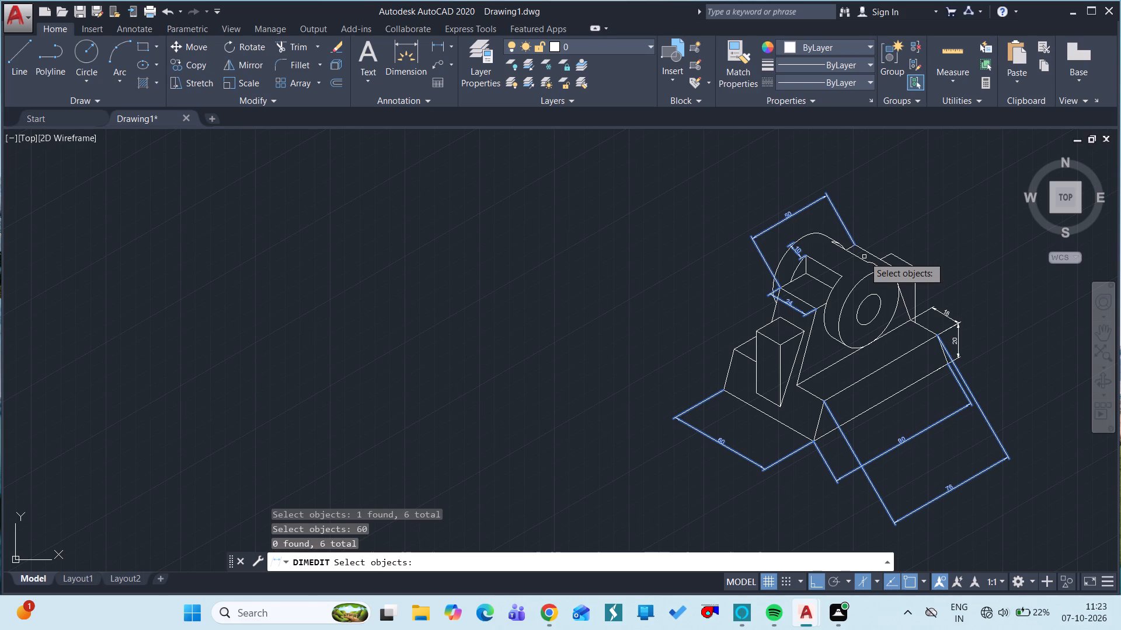
key(space)
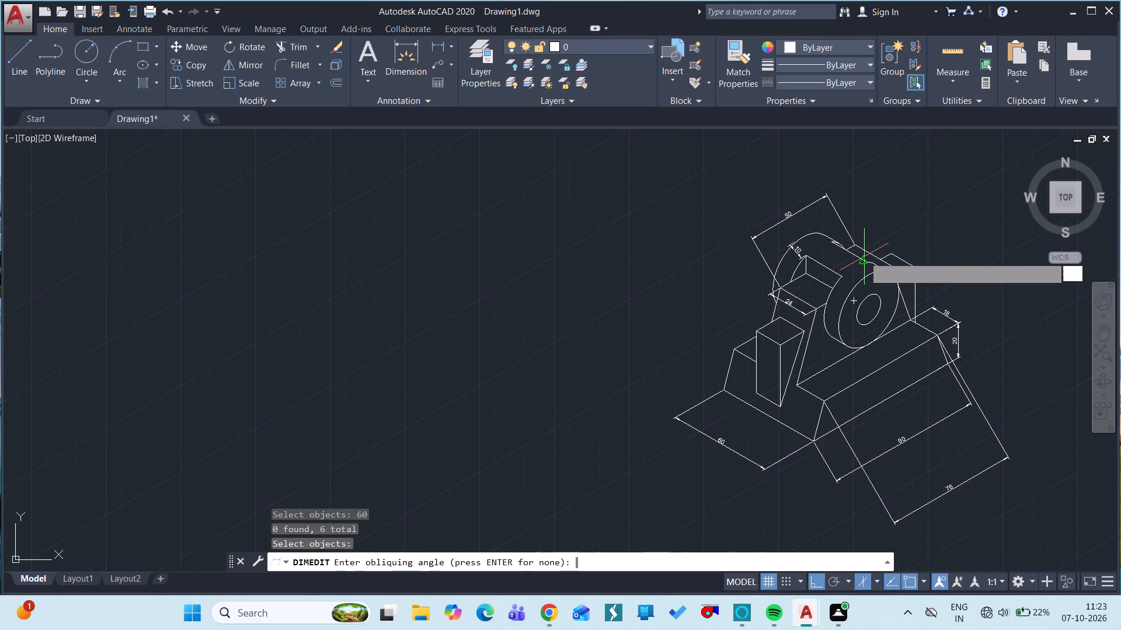
text(60)
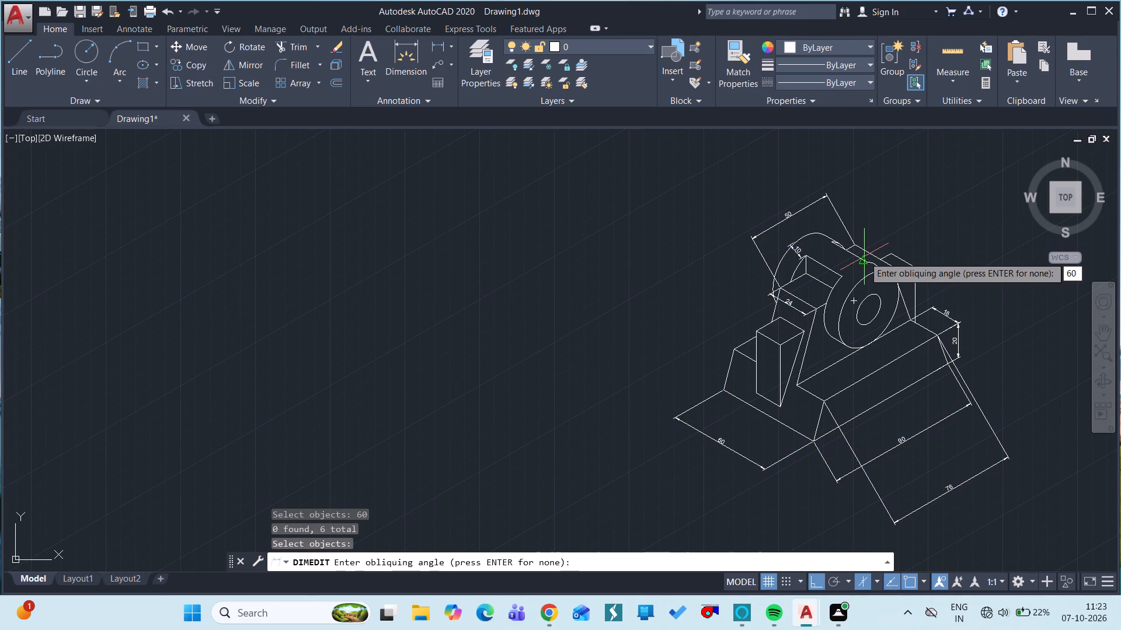
key(space)
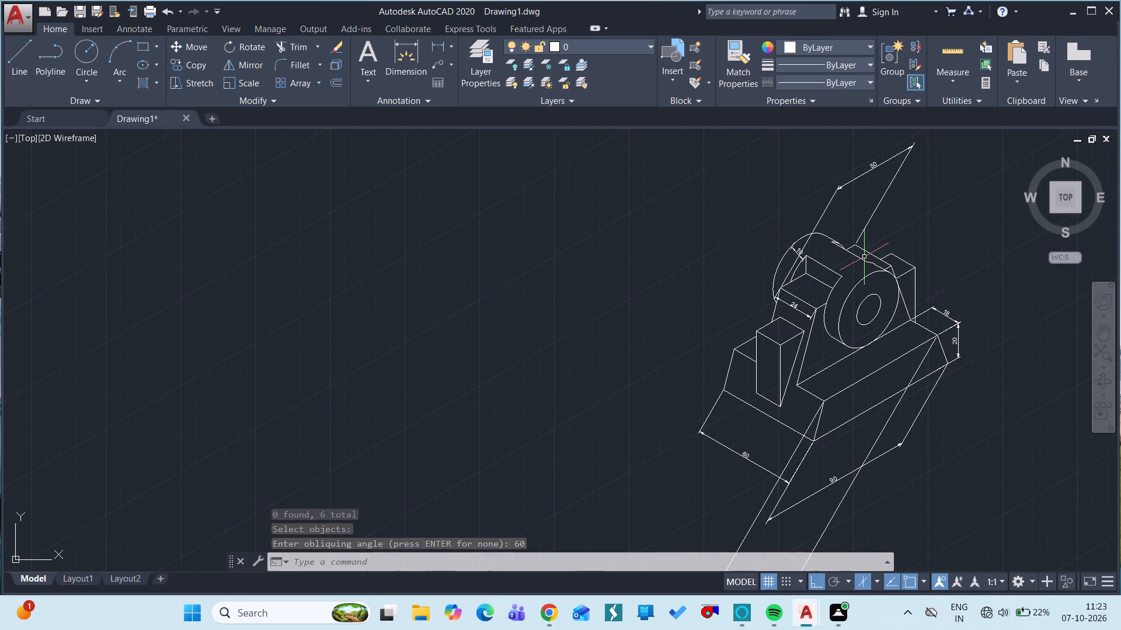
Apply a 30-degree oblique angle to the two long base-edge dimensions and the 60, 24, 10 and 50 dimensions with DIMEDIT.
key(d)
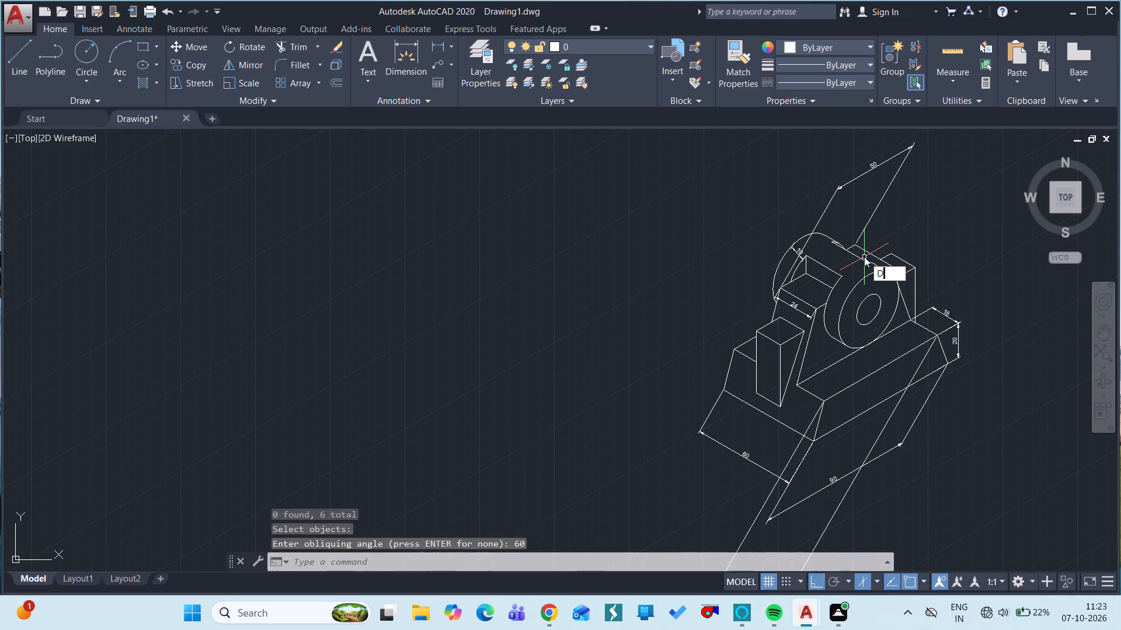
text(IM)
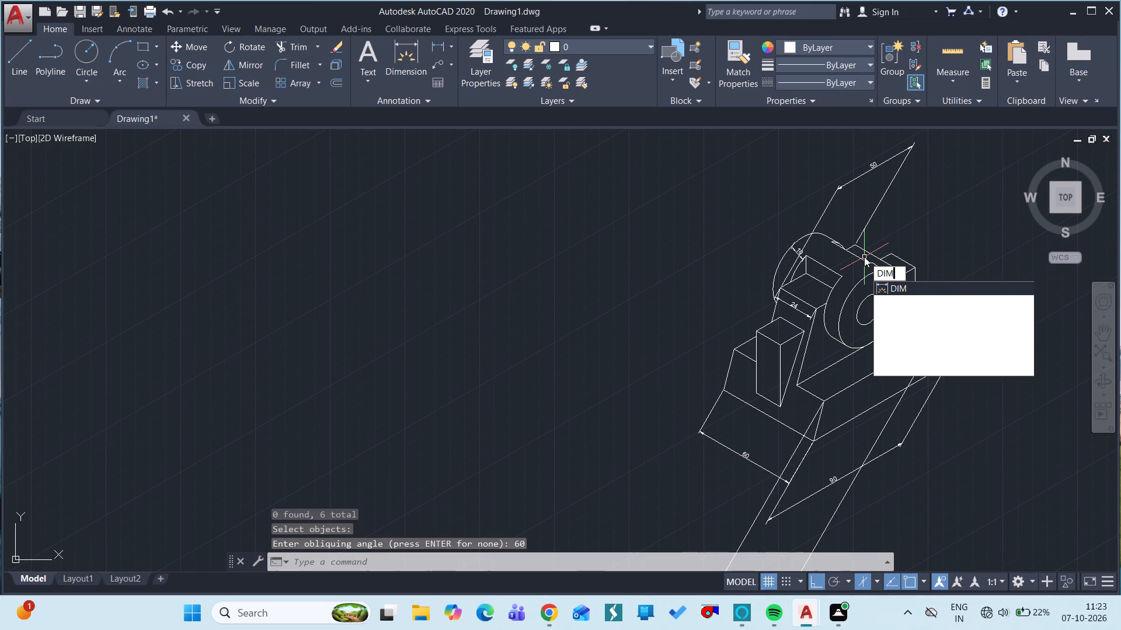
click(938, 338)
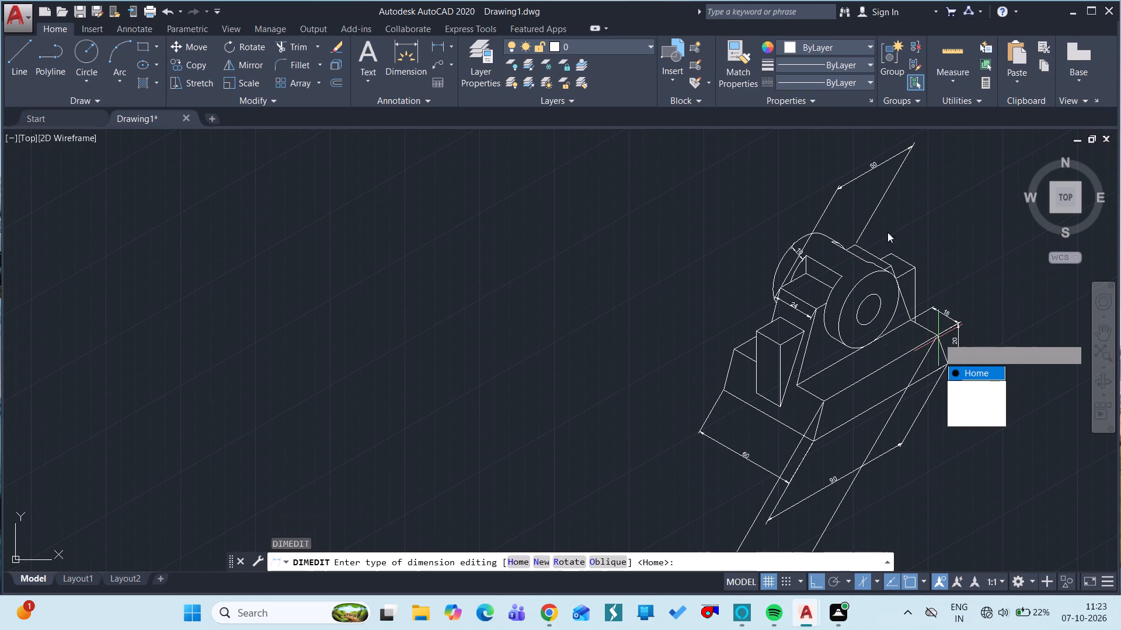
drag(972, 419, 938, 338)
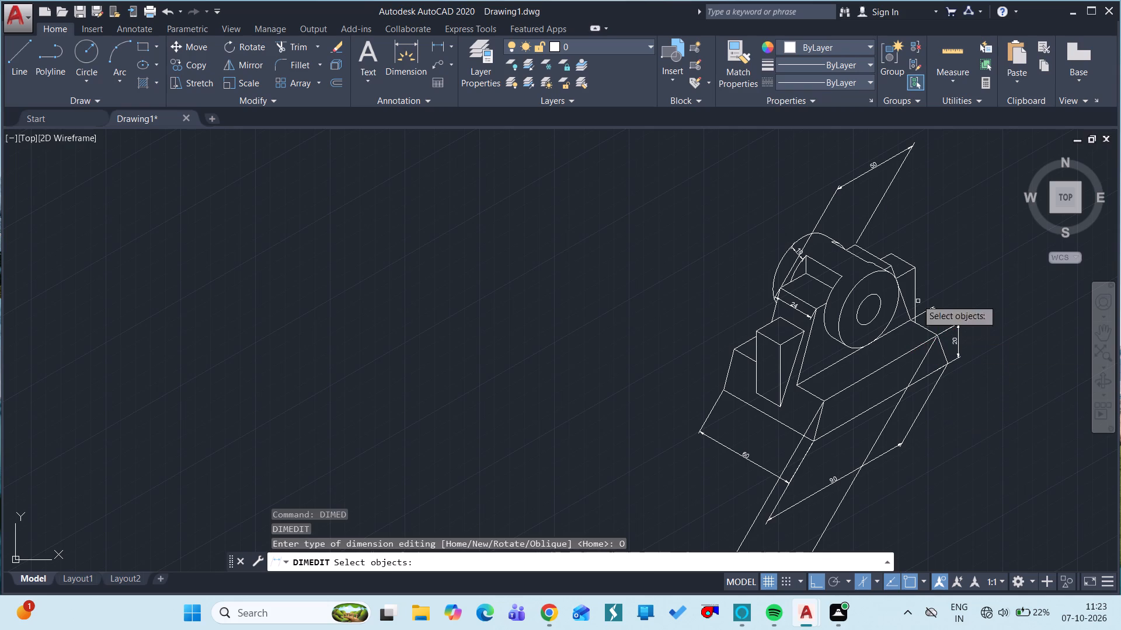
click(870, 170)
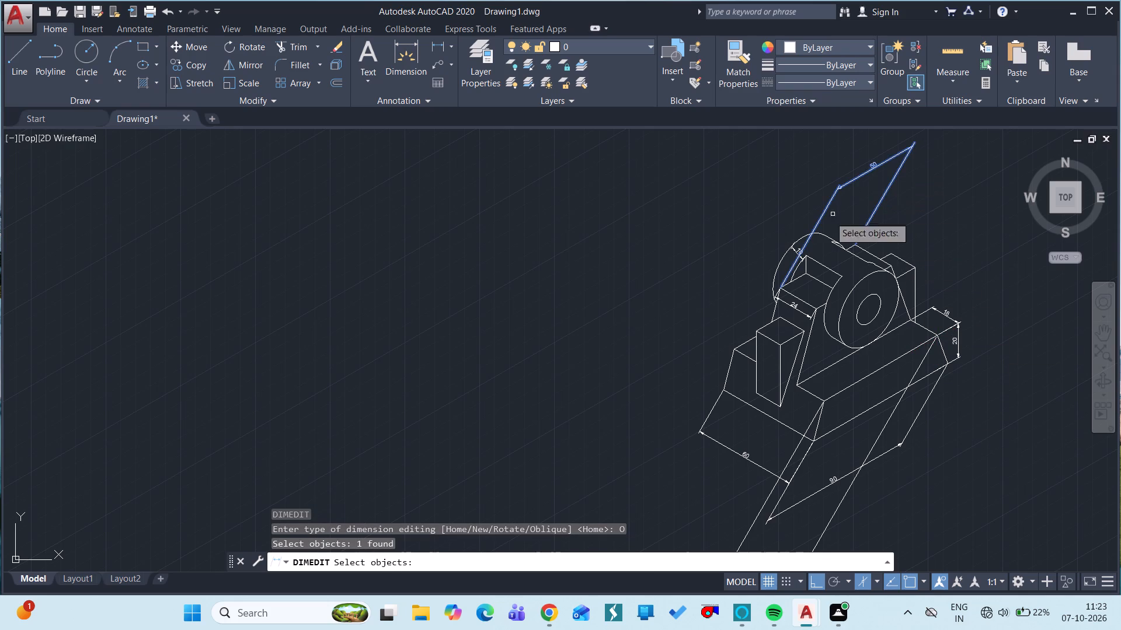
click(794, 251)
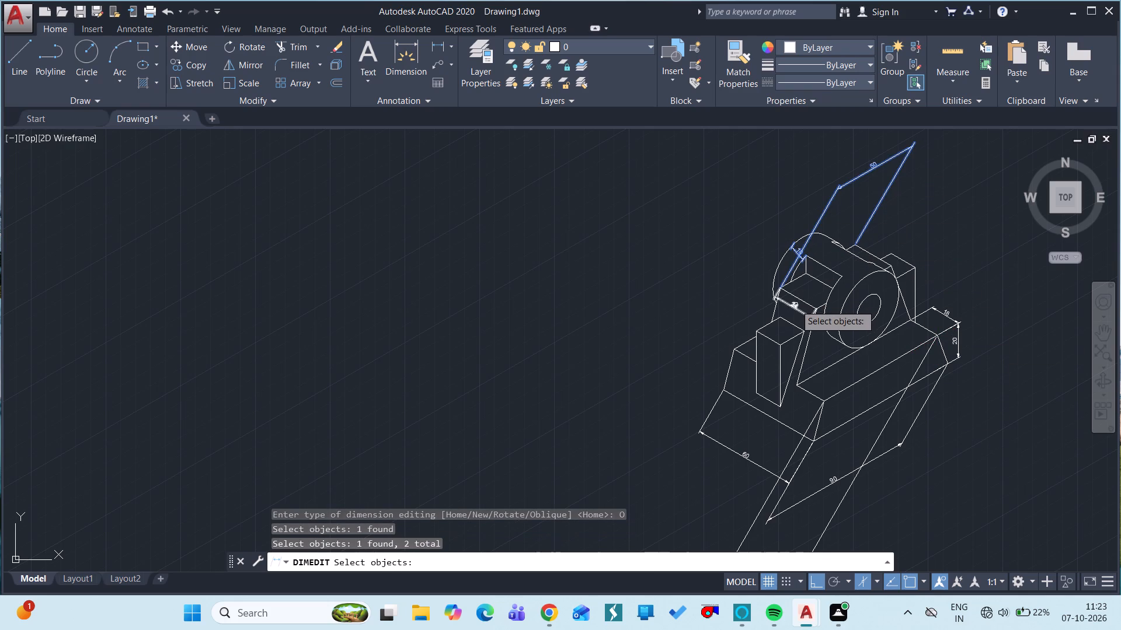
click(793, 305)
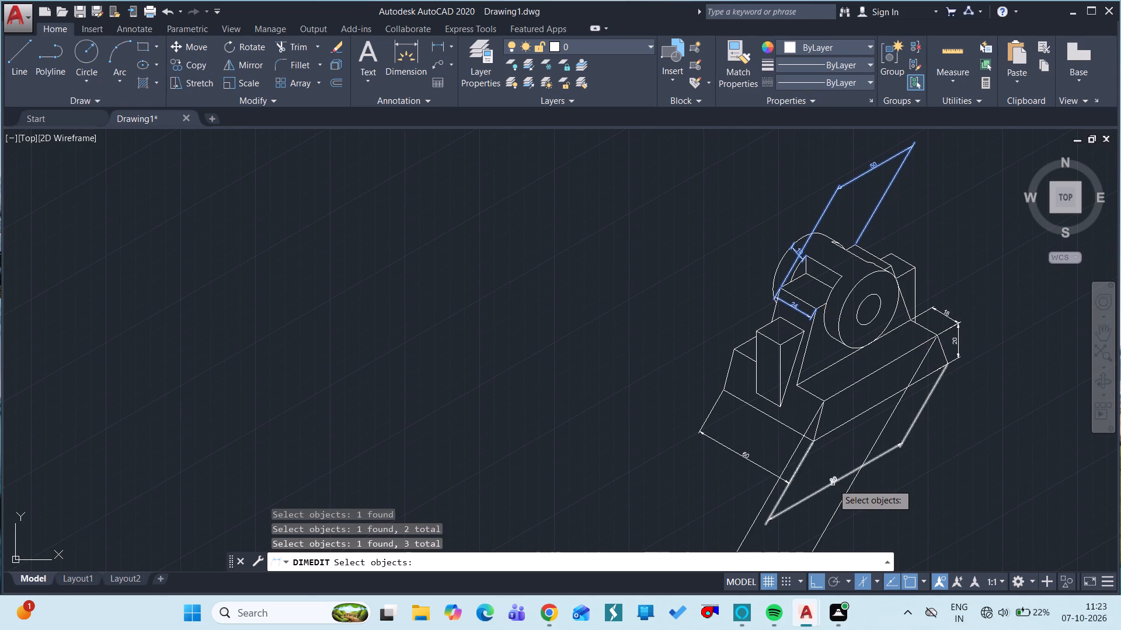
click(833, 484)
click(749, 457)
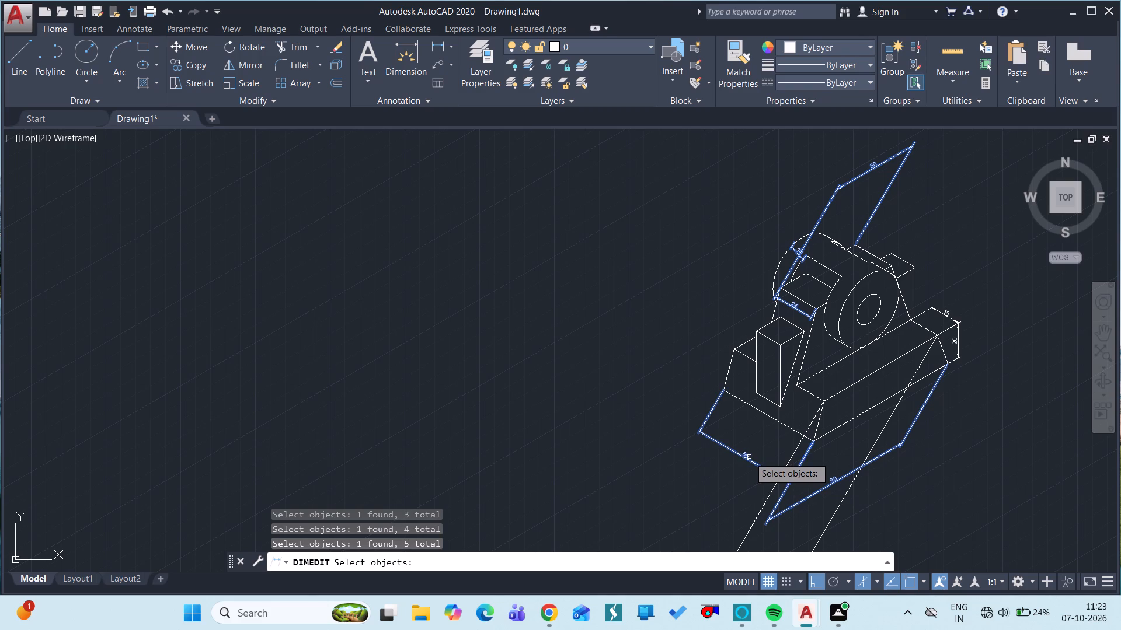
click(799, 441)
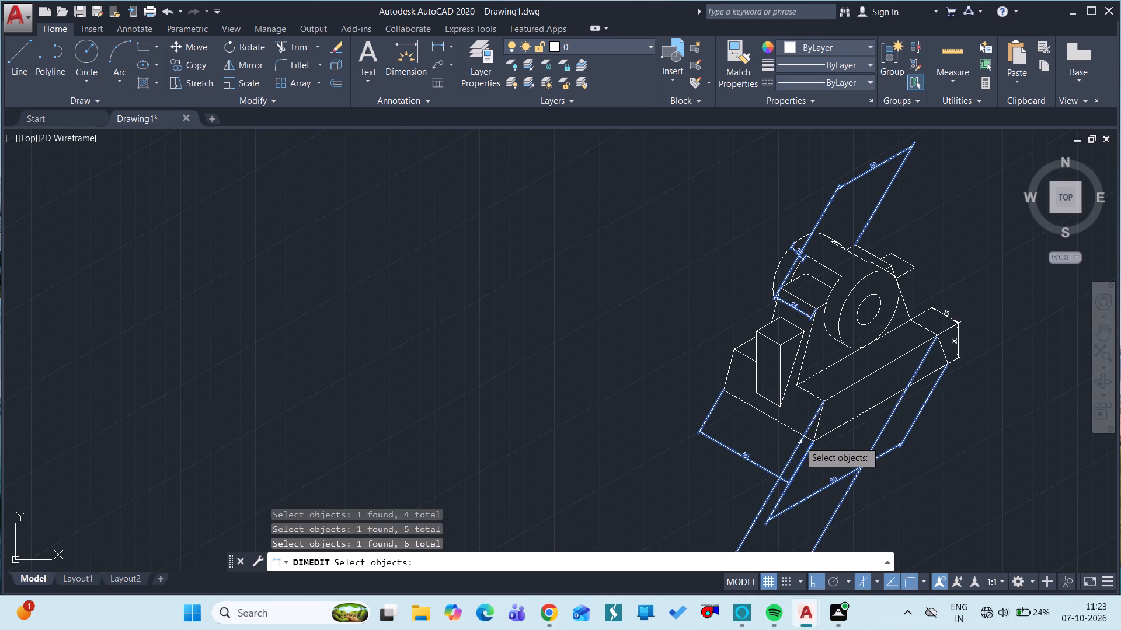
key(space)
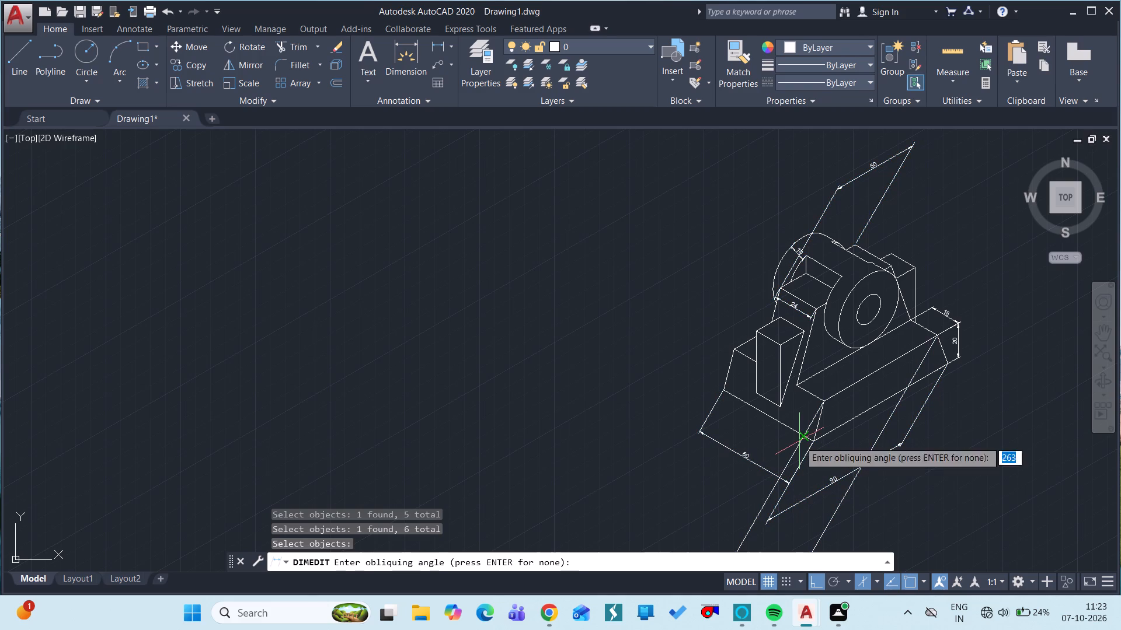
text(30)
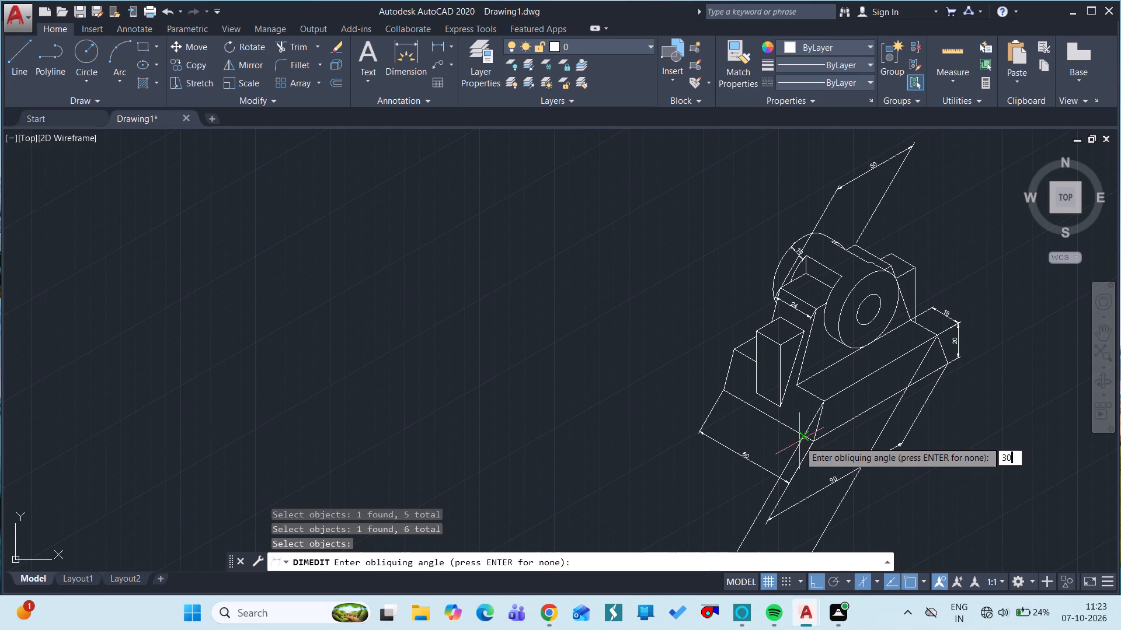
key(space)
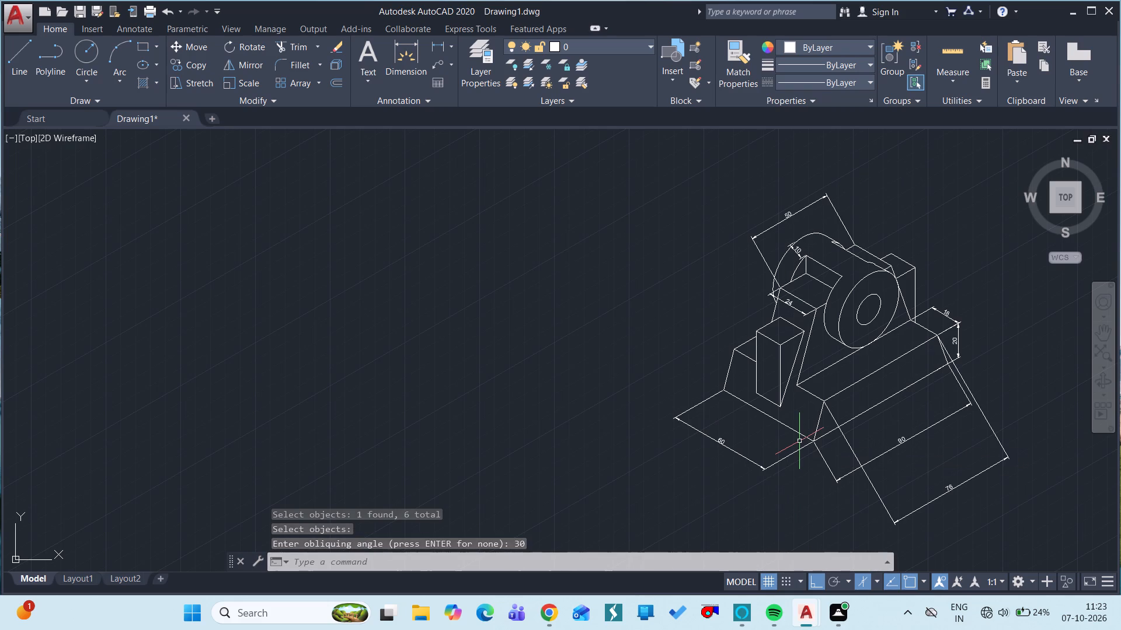
Apply a 90-degree oblique angle to the two long base-edge dimensions and the 60, 24, 10 and 50 dimensions.
text(DIM)
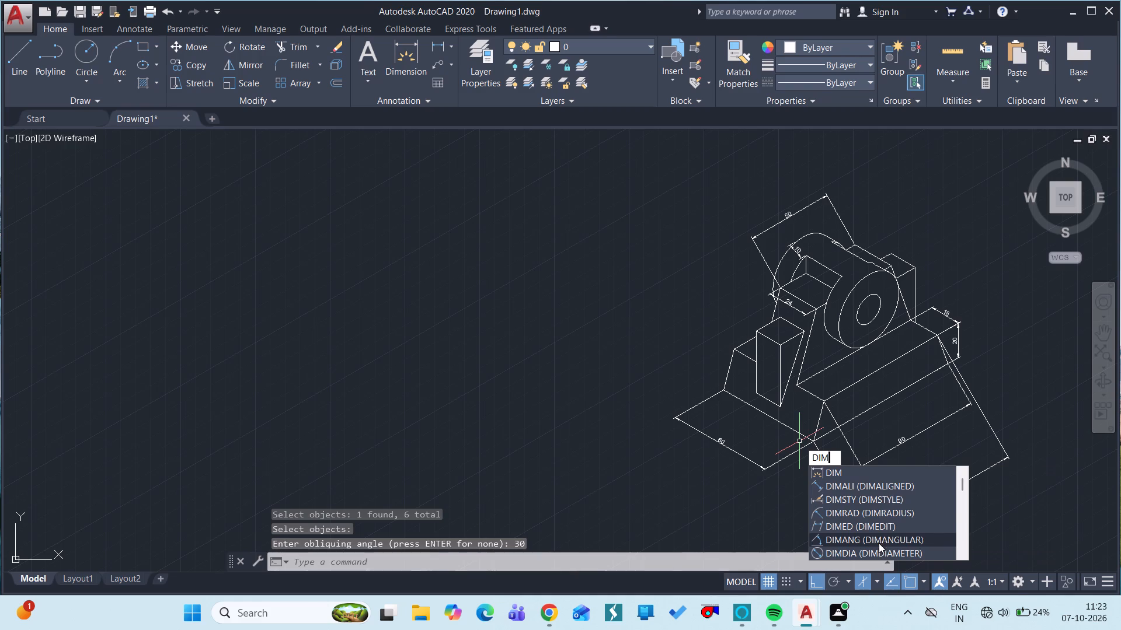
click(881, 520)
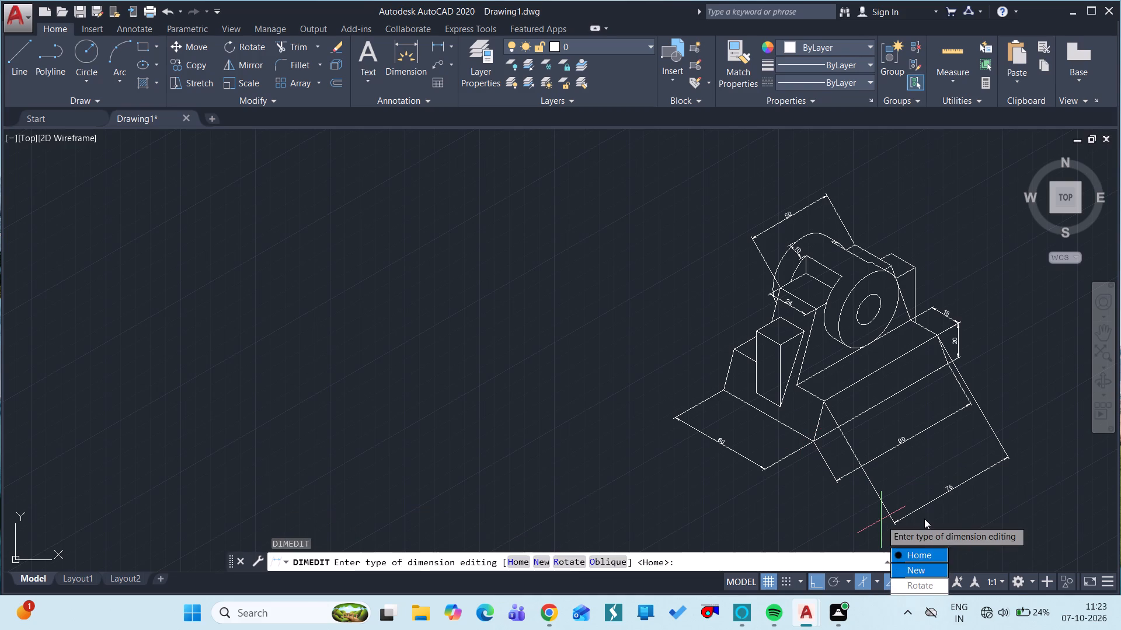
drag(612, 553, 611, 559)
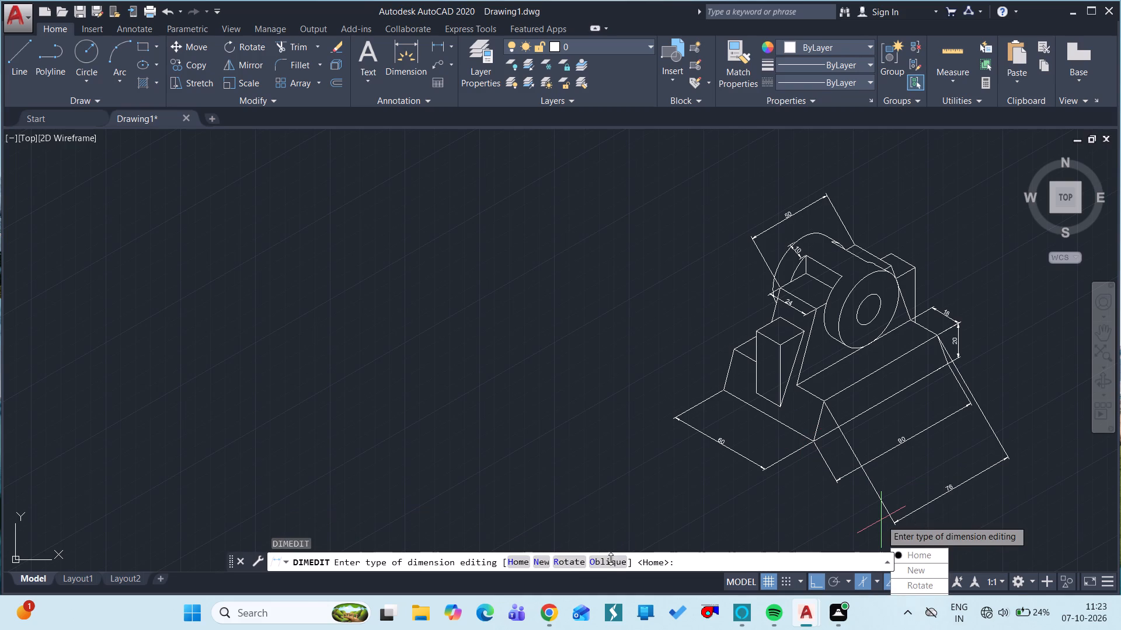
drag(611, 559, 611, 560)
click(611, 560)
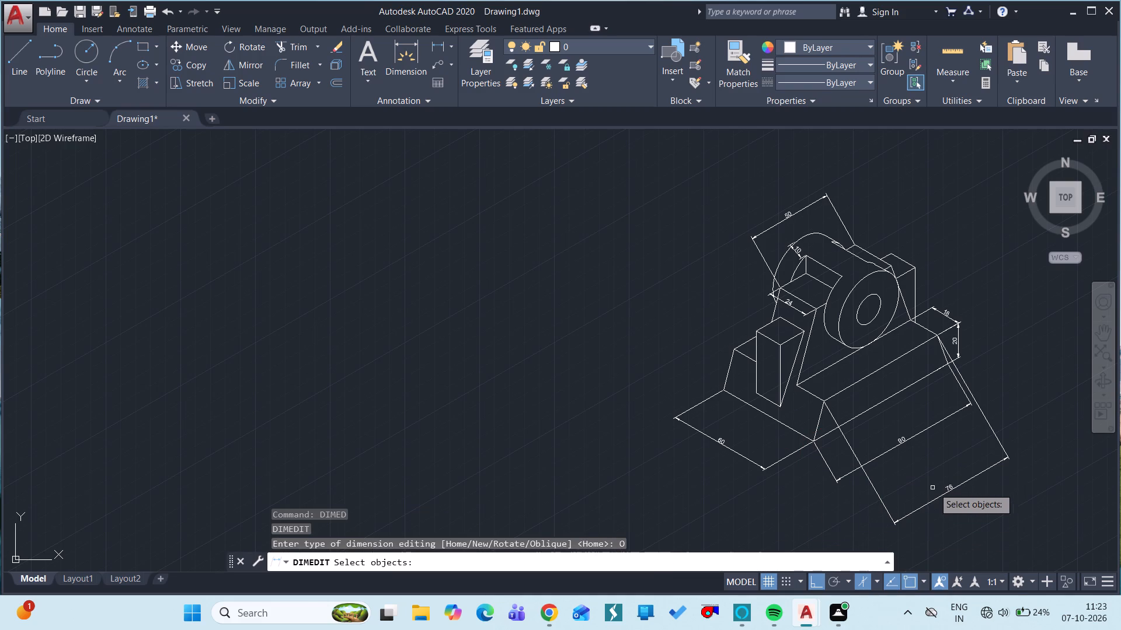
click(948, 486)
drag(901, 442, 681, 436)
click(718, 440)
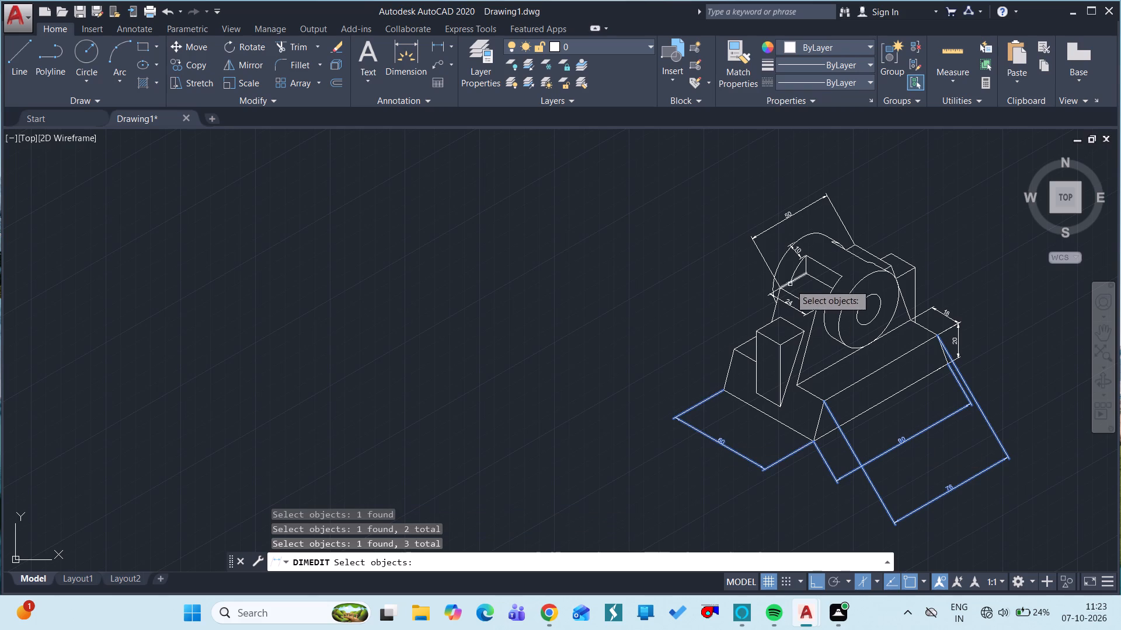
drag(790, 303, 795, 254)
click(795, 254)
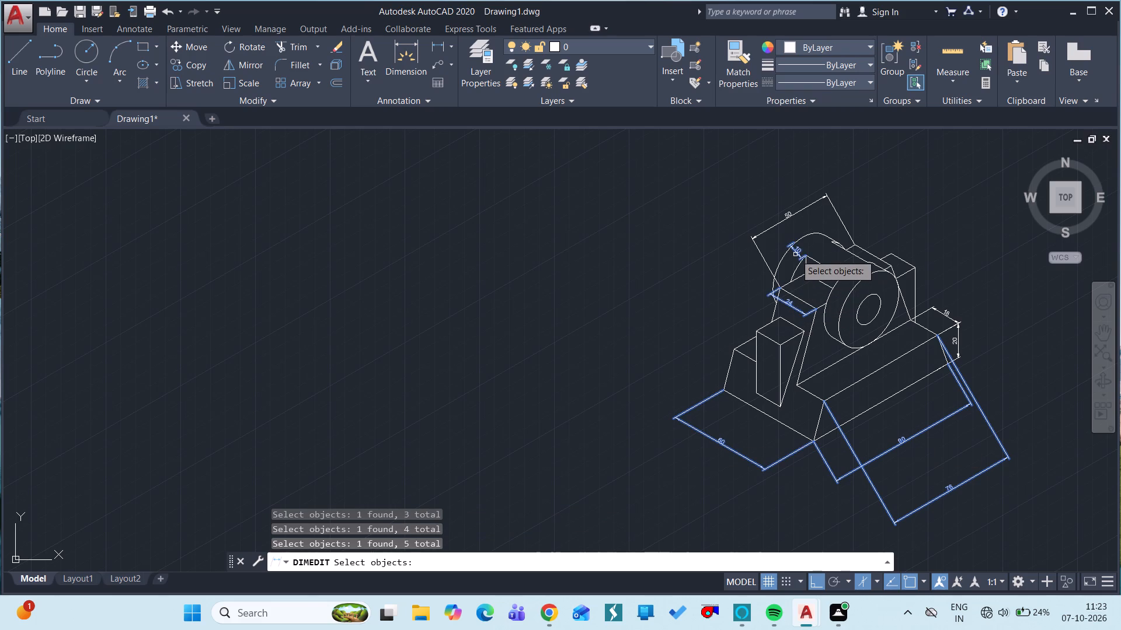
click(788, 219)
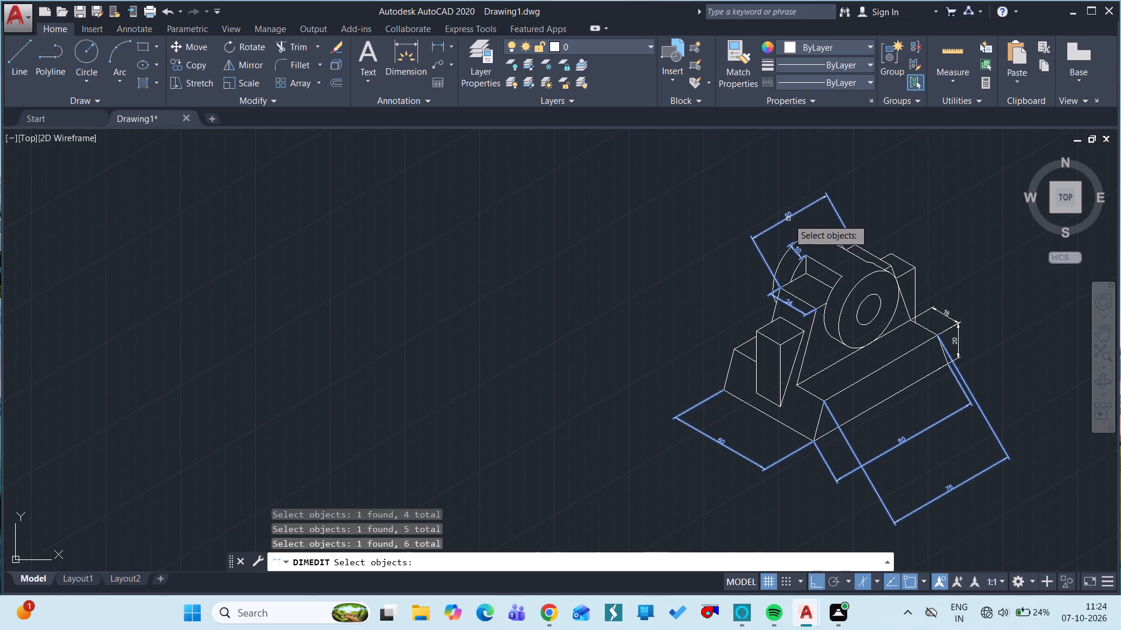
key(space)
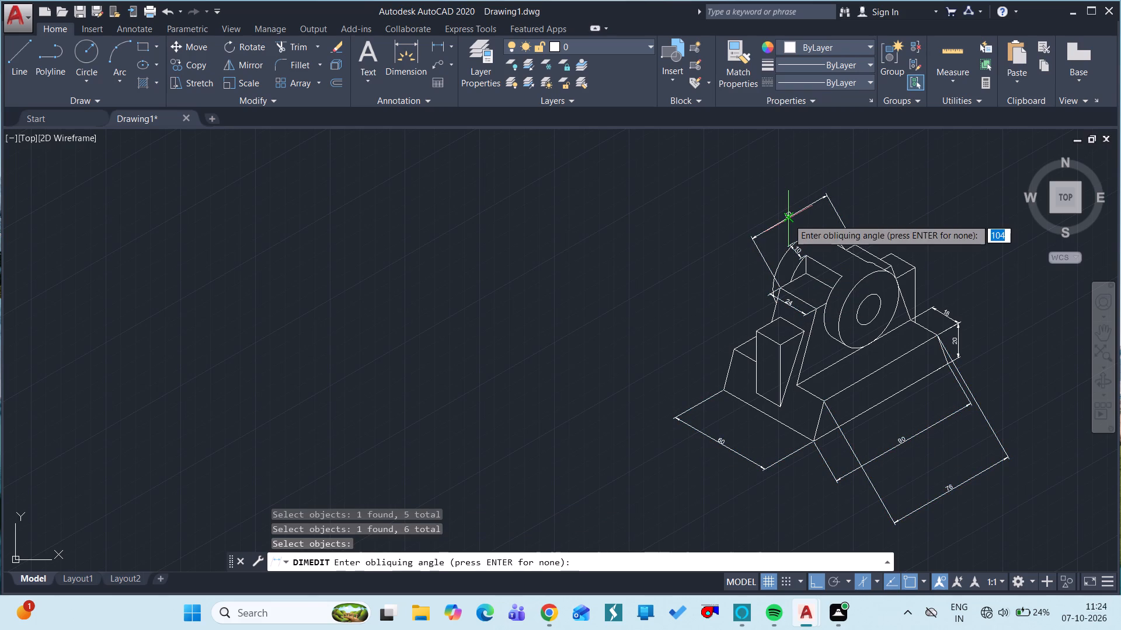
text(90)
key(space)
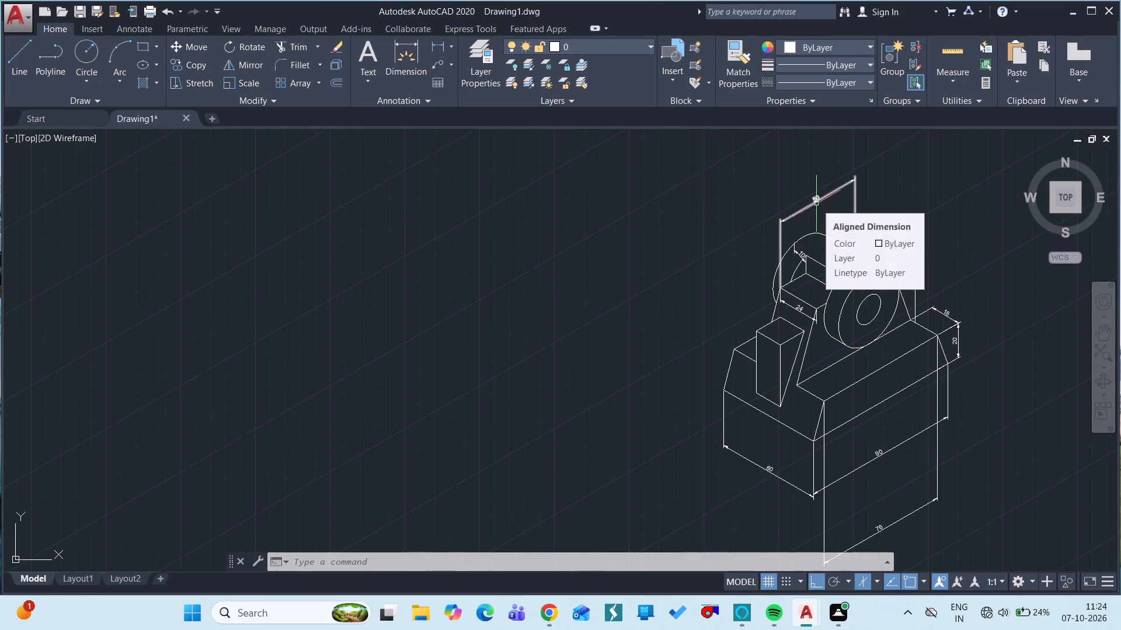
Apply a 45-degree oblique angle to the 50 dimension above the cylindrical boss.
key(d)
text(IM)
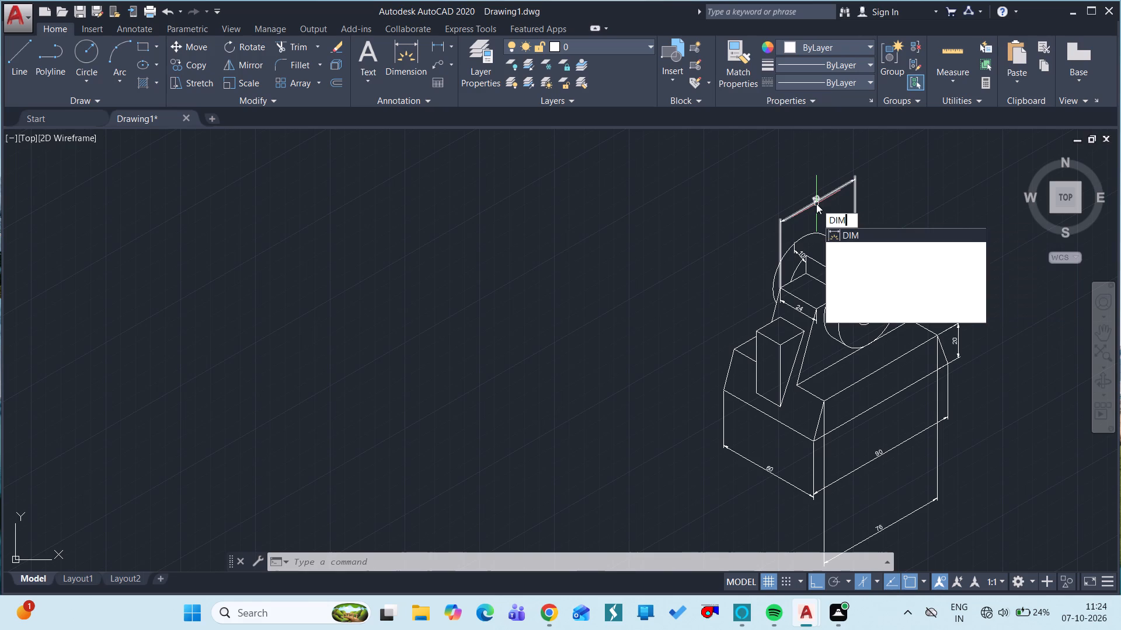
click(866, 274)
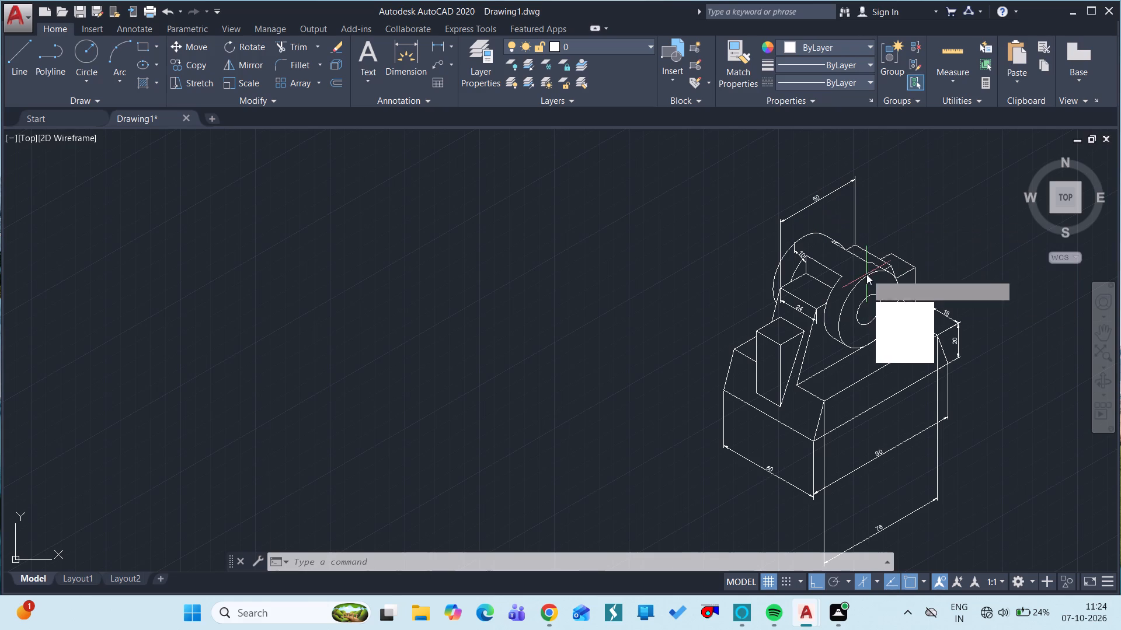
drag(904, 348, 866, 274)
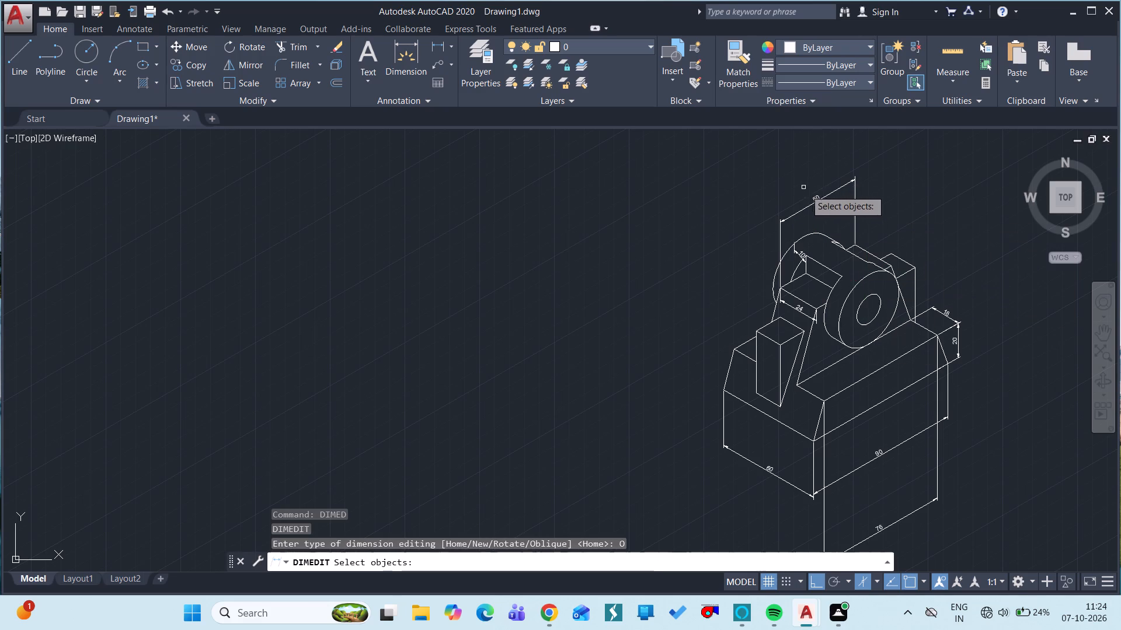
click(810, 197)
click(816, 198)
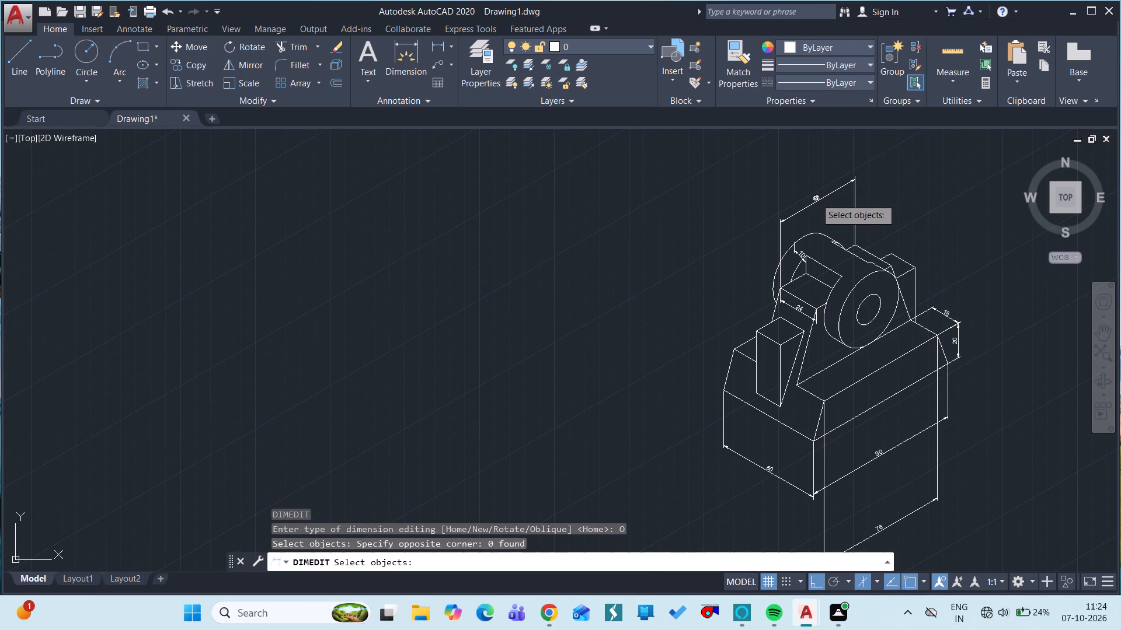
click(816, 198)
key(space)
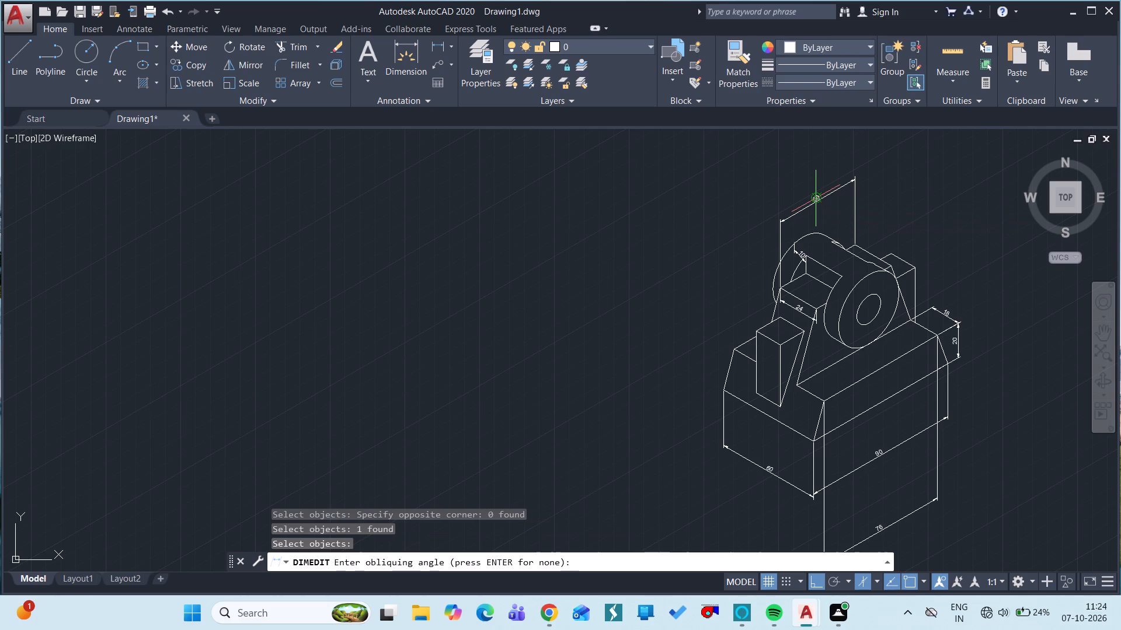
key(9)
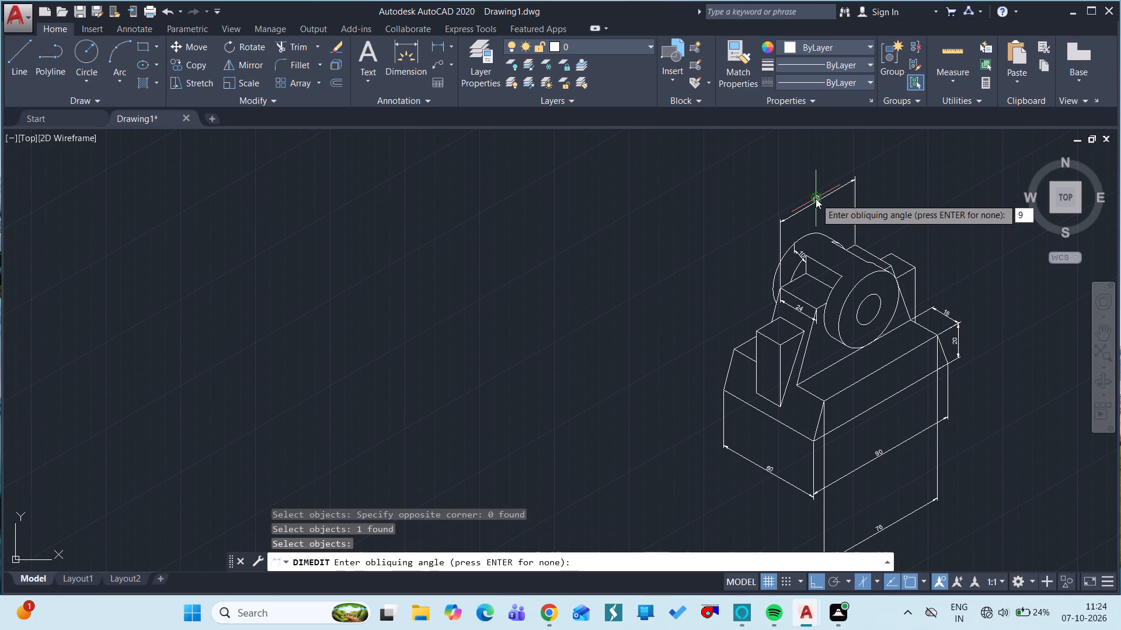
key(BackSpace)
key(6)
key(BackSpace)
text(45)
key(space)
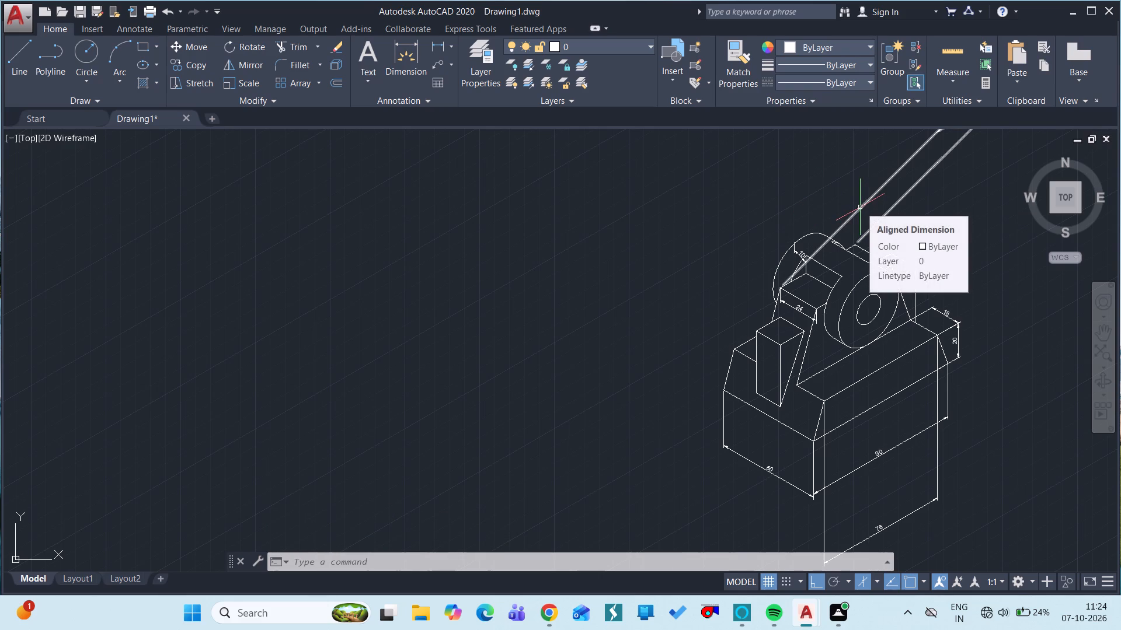
Apply a 130-degree oblique angle to the 50 dimension above the cylindrical boss.
key(space)
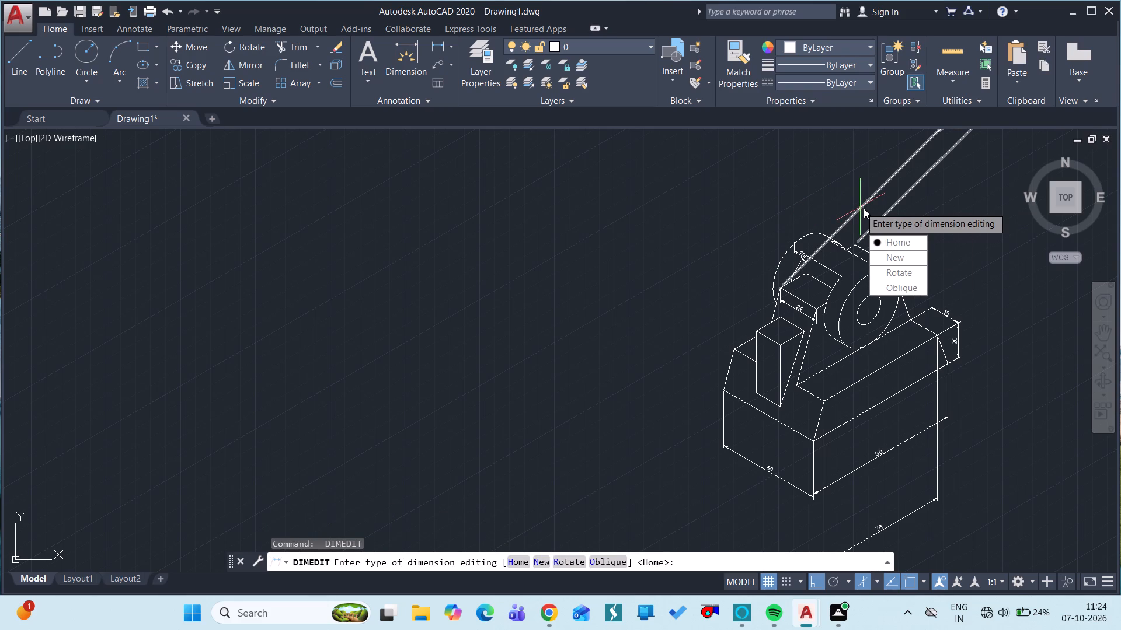
drag(890, 291, 860, 207)
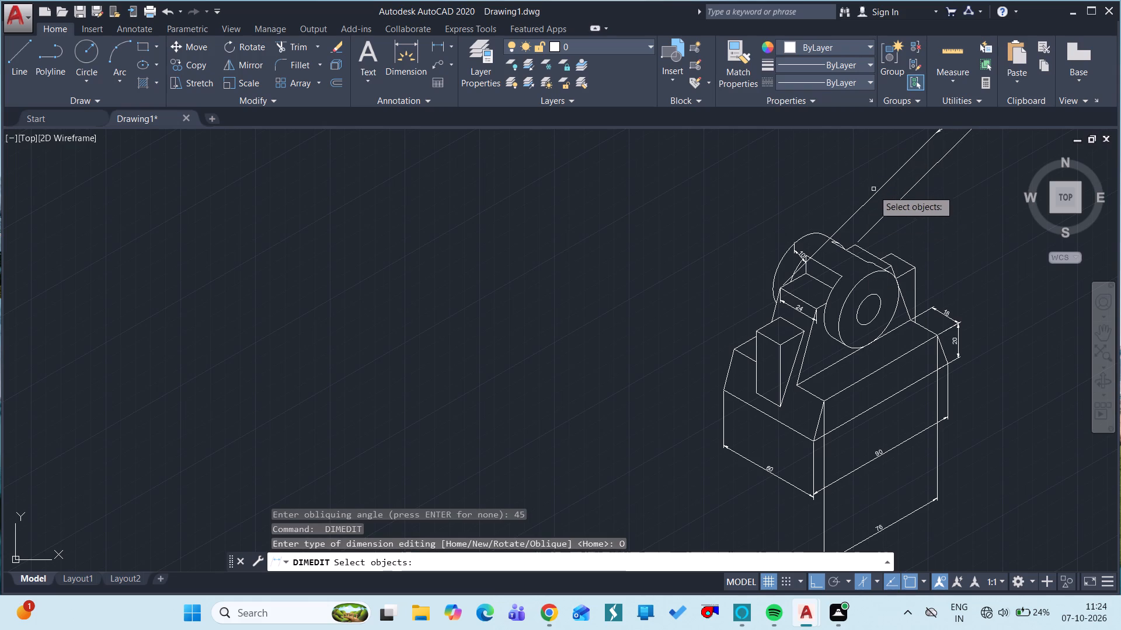
click(875, 193)
key(space)
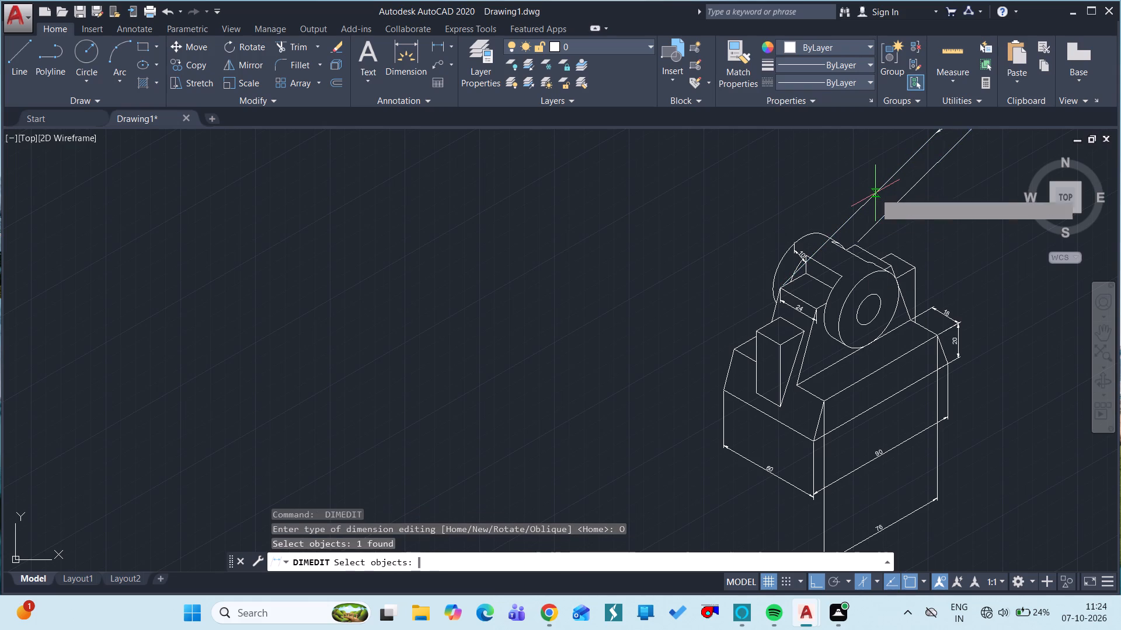
text(130)
key(space)
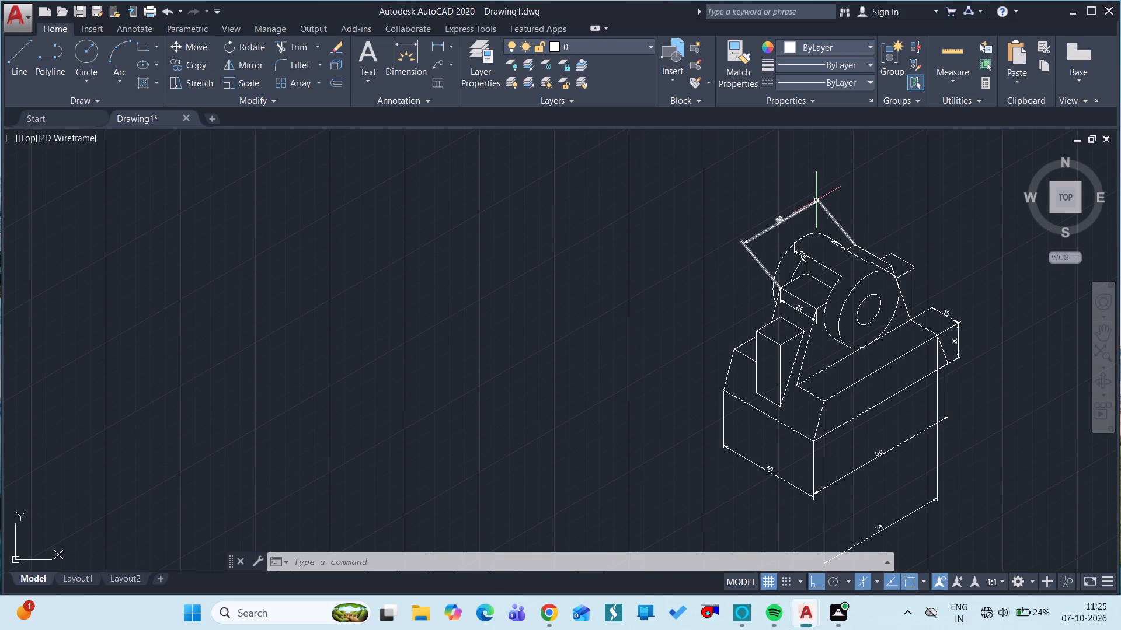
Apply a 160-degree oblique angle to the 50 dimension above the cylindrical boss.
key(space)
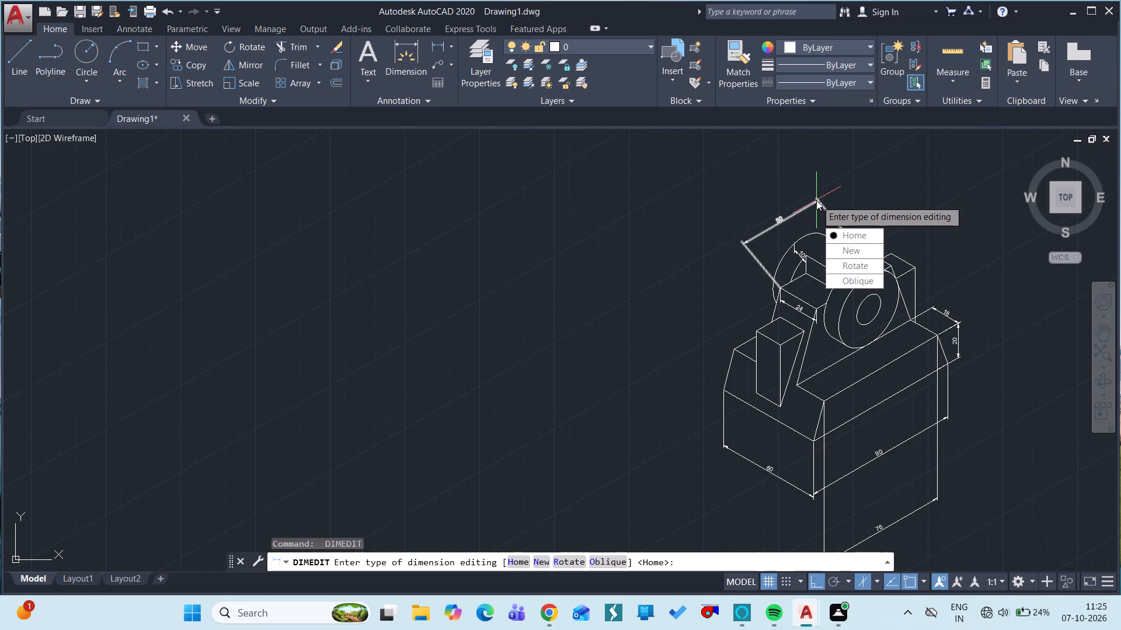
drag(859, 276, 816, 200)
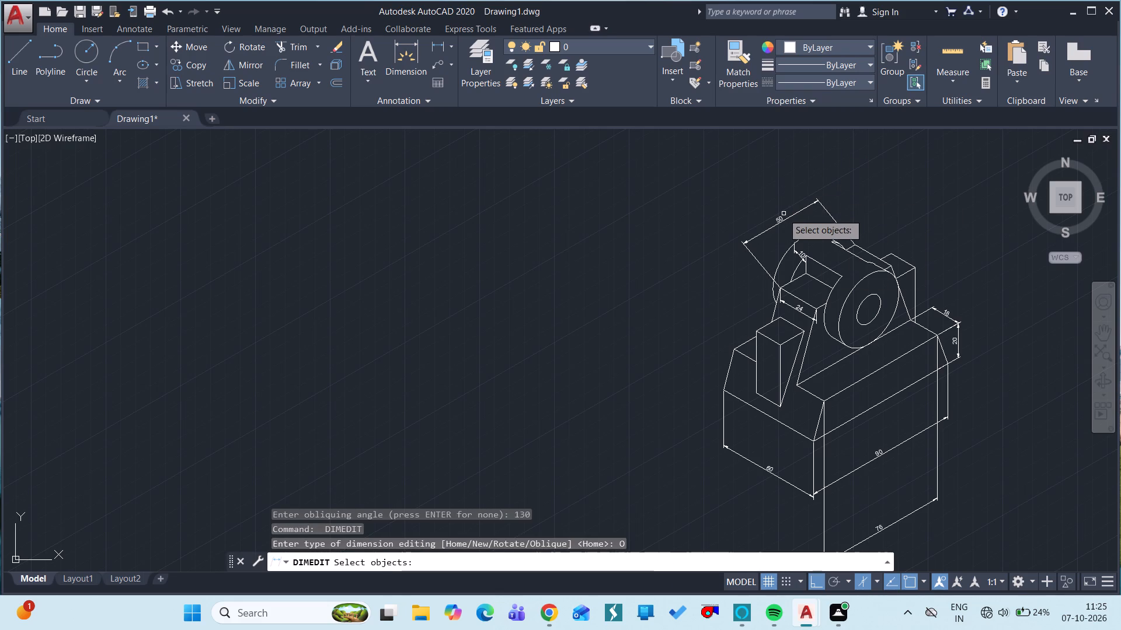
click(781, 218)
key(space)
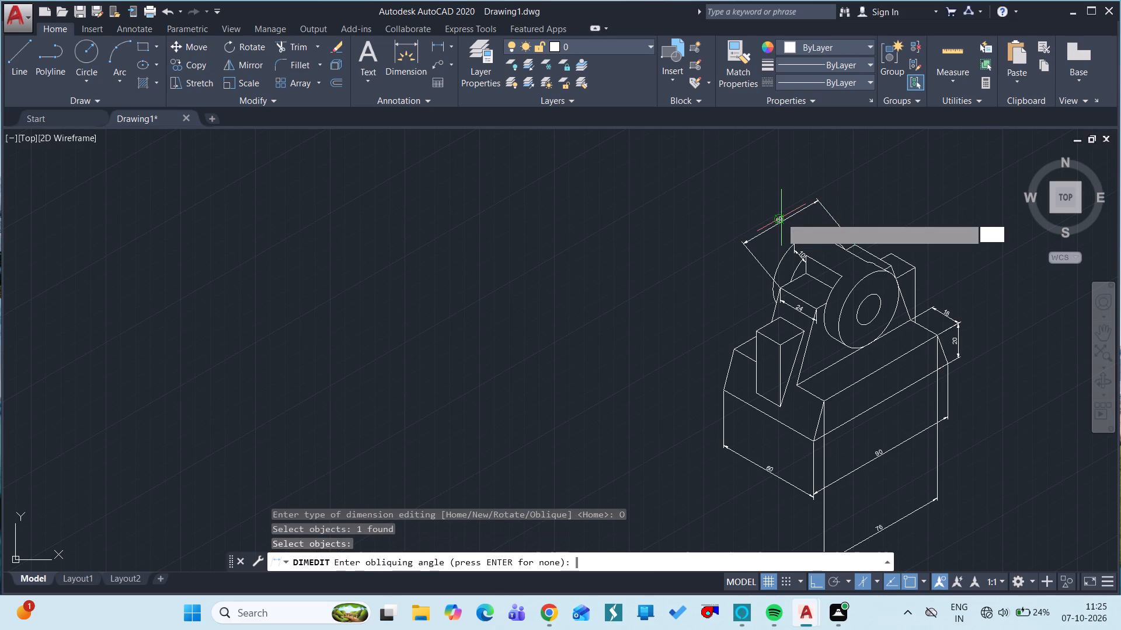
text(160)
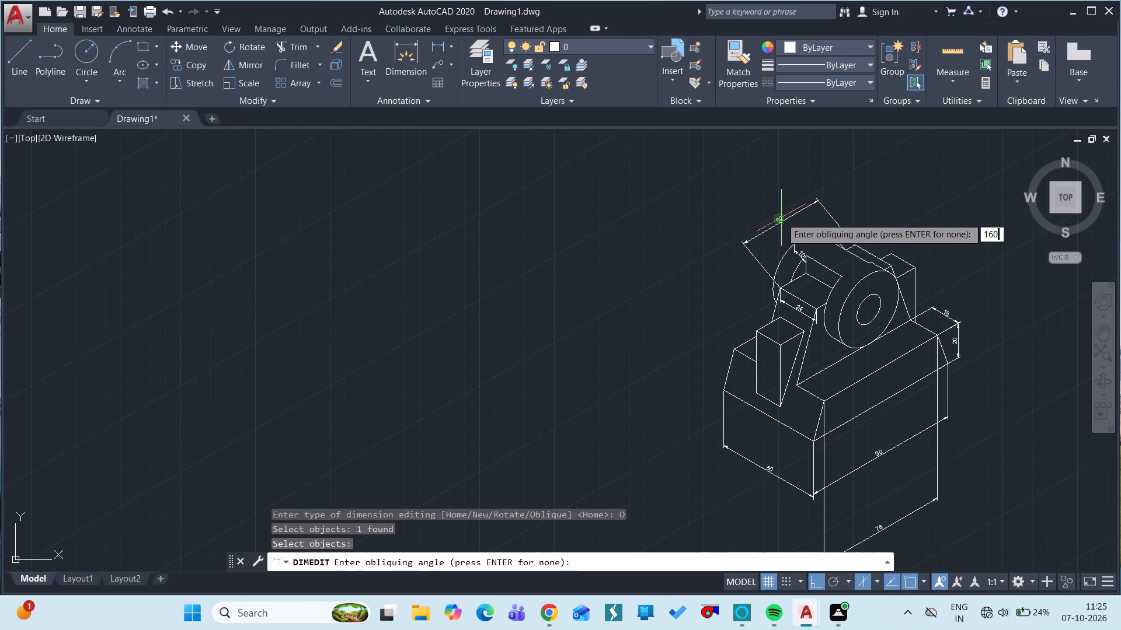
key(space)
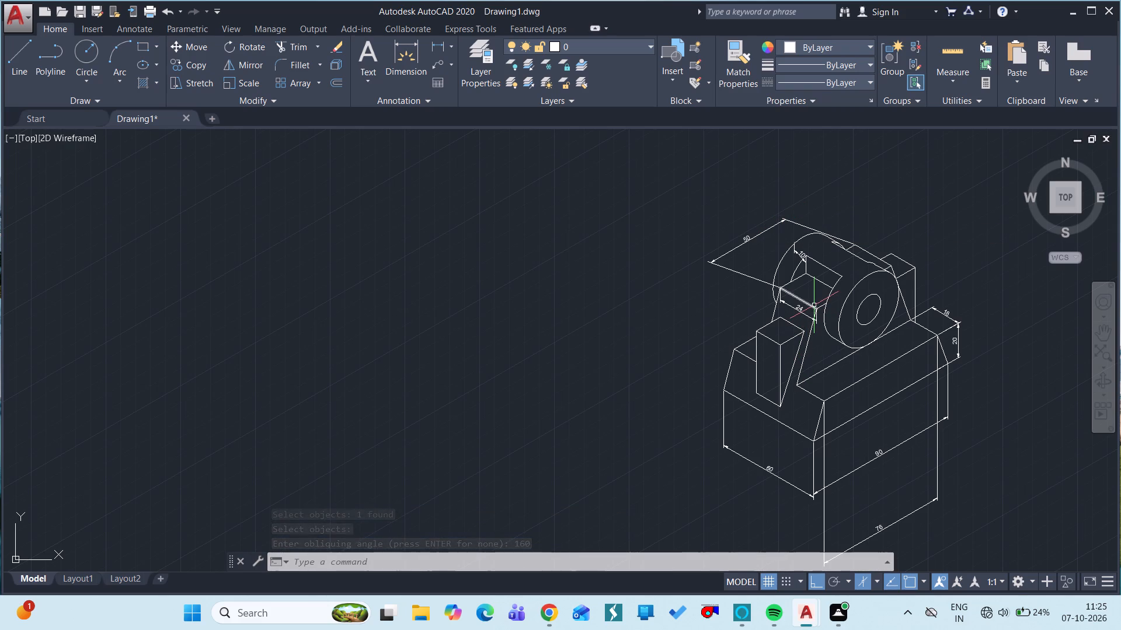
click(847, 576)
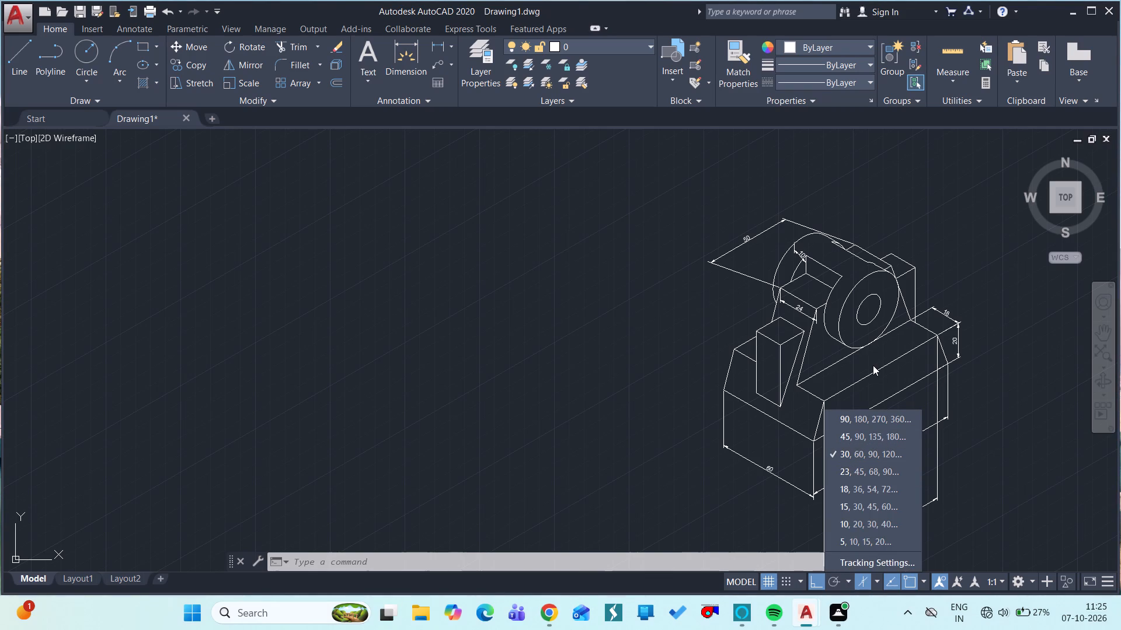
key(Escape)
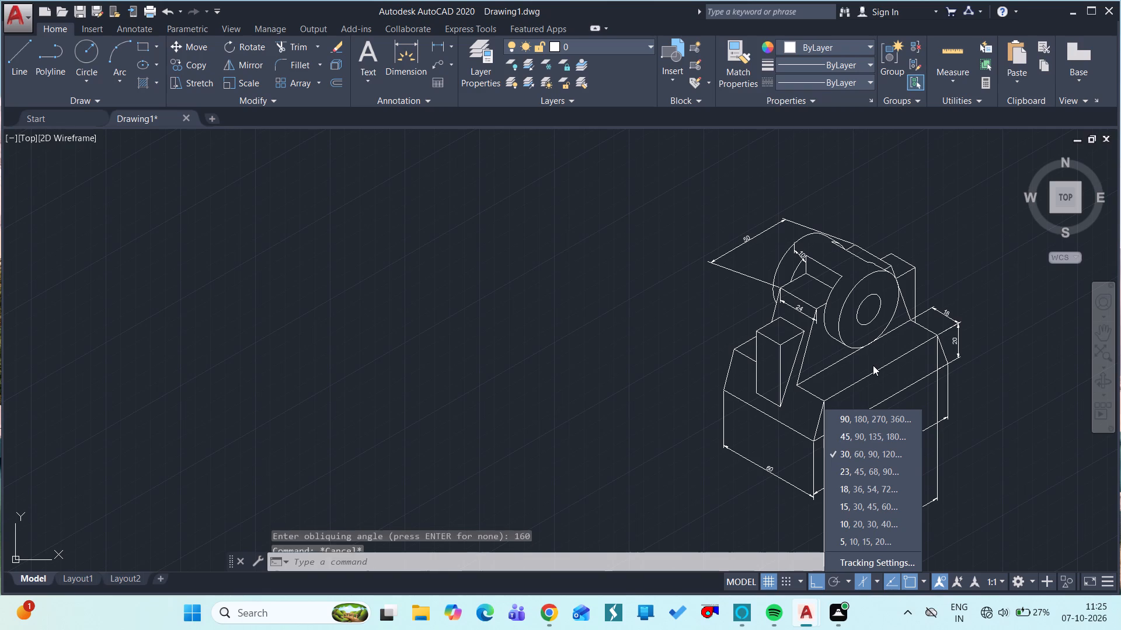
Apply a 150-degree oblique angle to the 50 dimension above the cylindrical boss.
key(space)
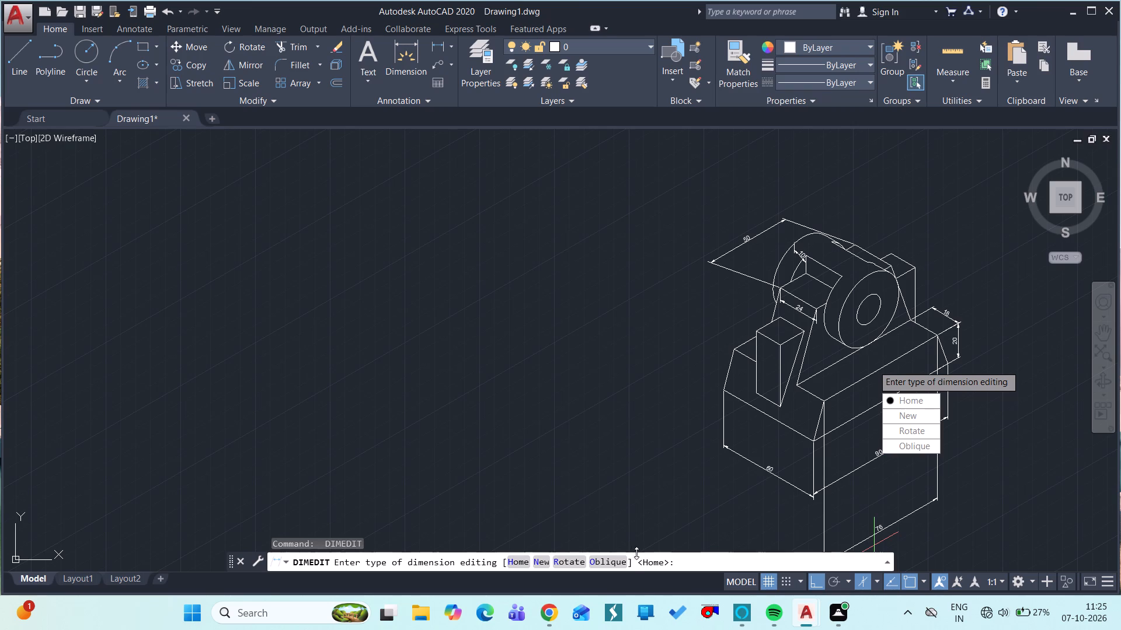
click(621, 562)
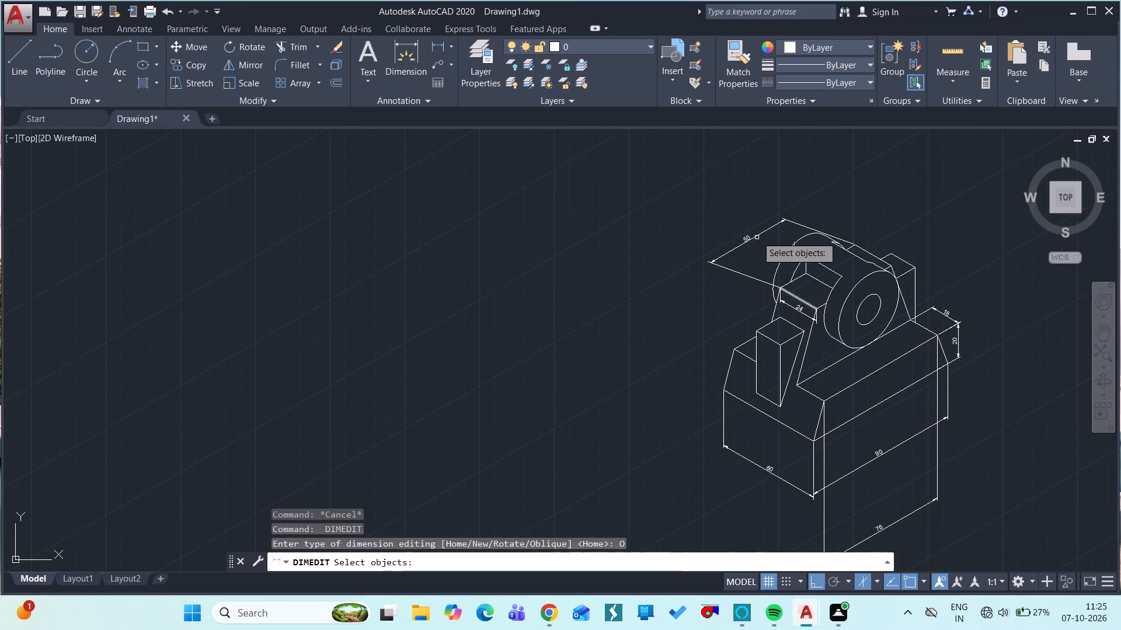
click(756, 236)
key(space)
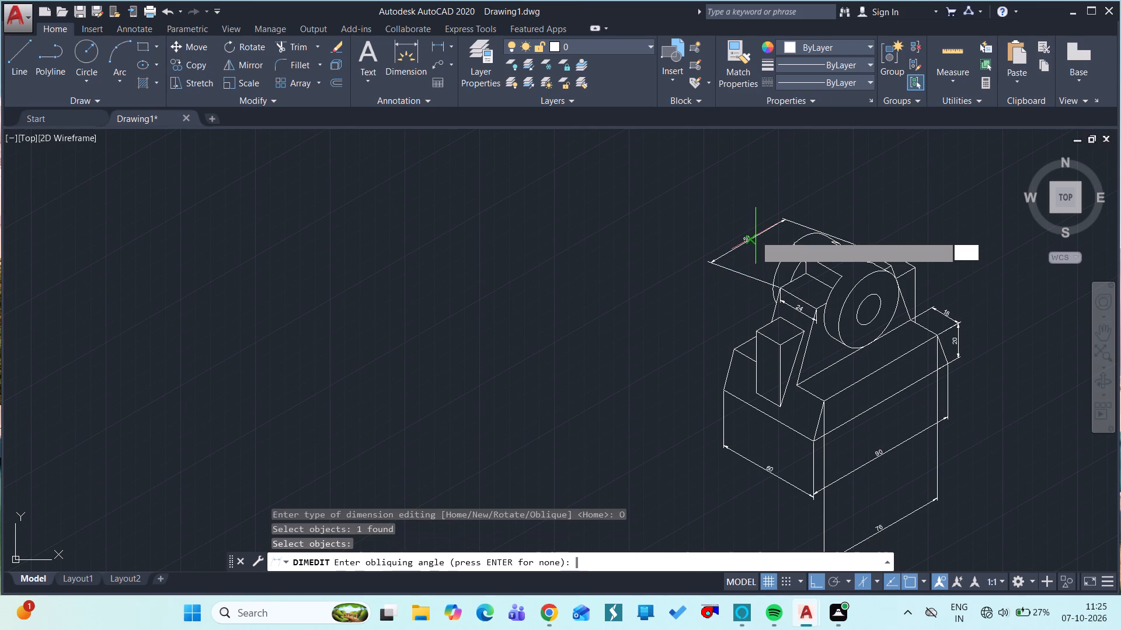
text(150)
key(space)
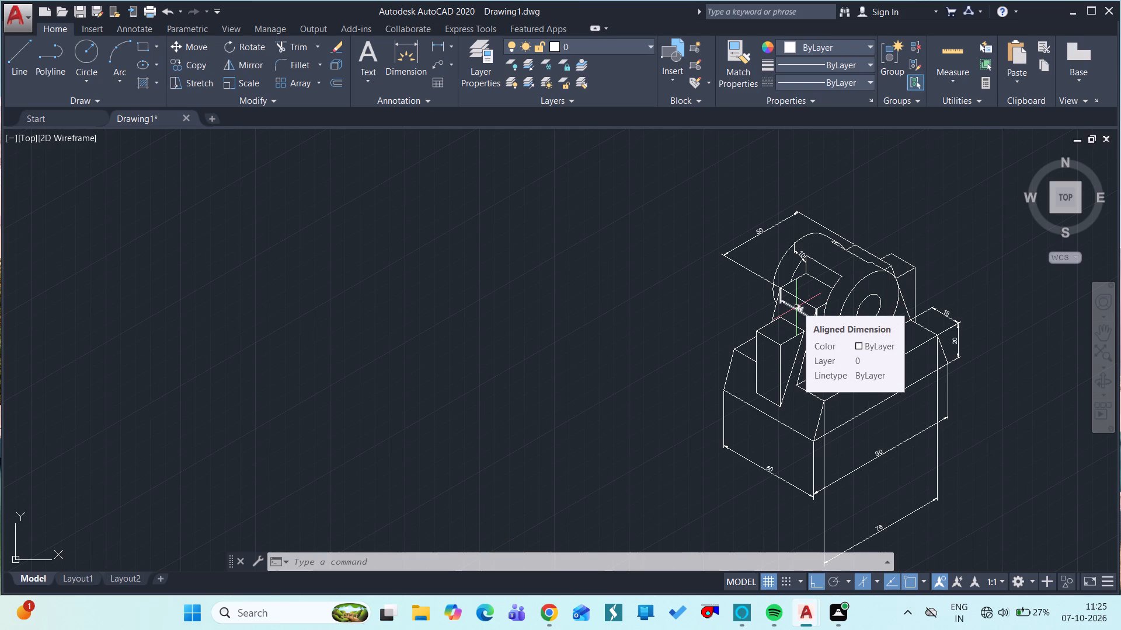
Apply a 210-degree oblique angle to the 24 dimension below the cylindrical boss.
key(space)
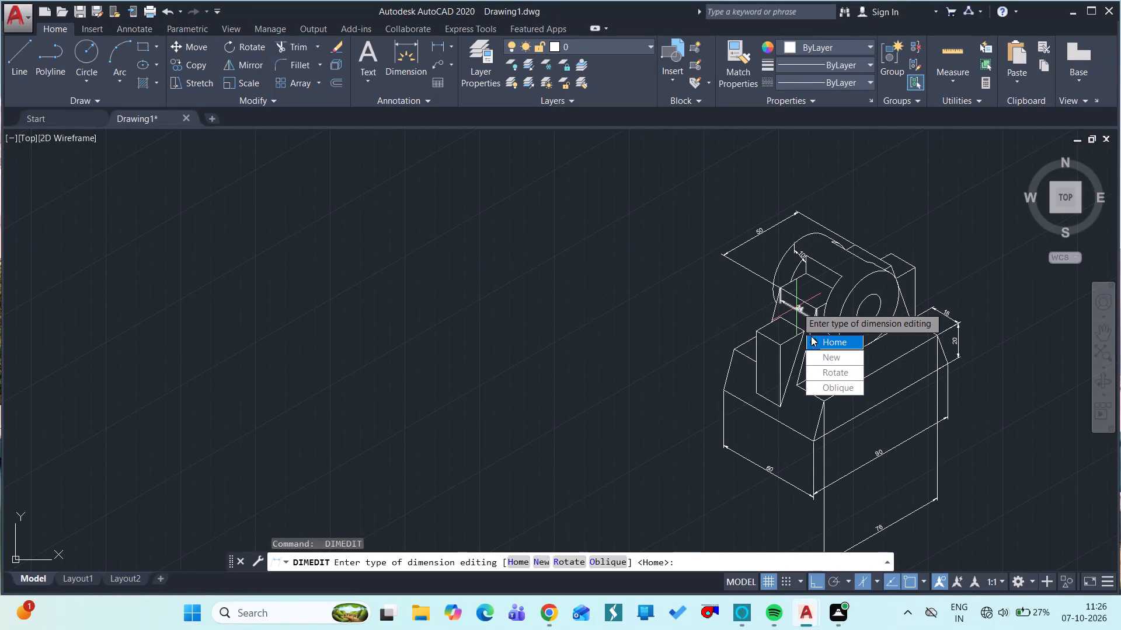
drag(834, 389, 796, 307)
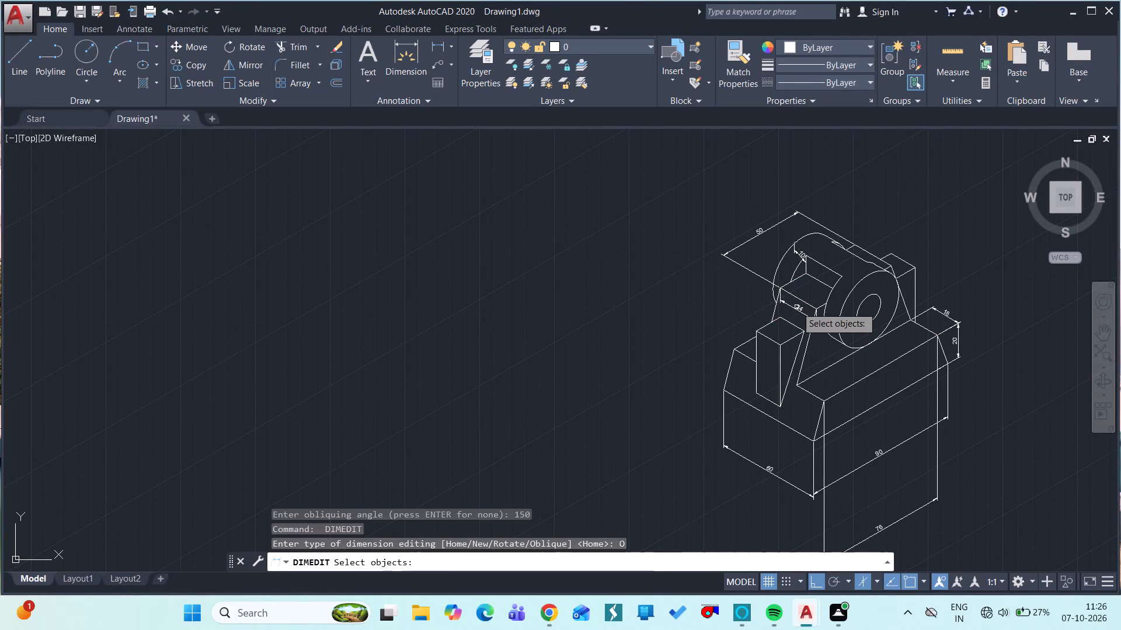
click(798, 306)
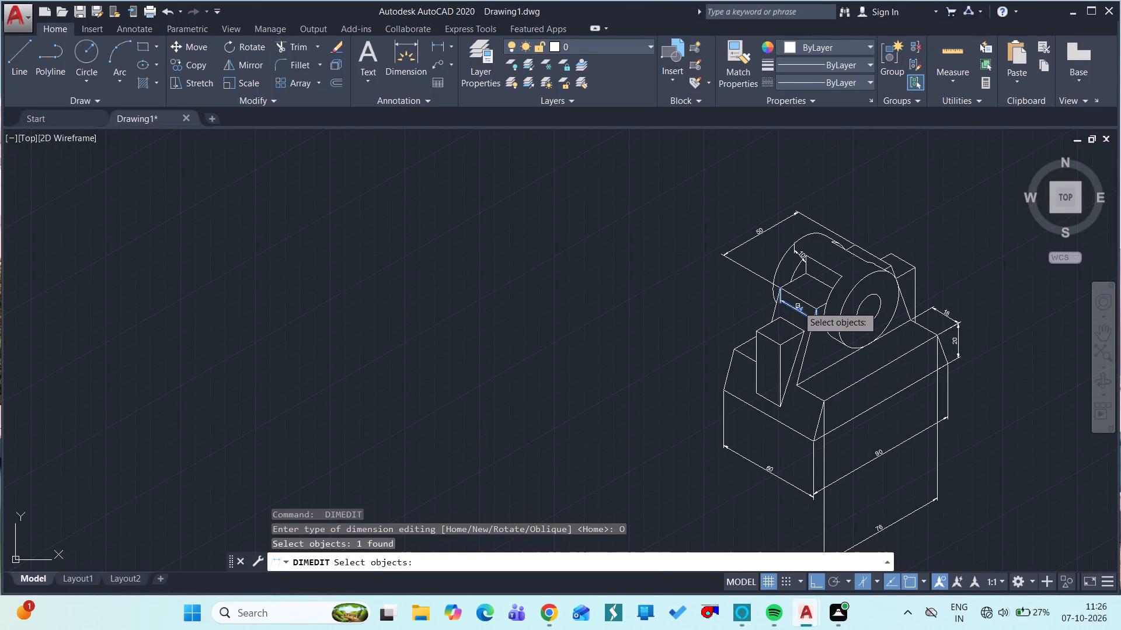
key(space)
text(210)
key(space)
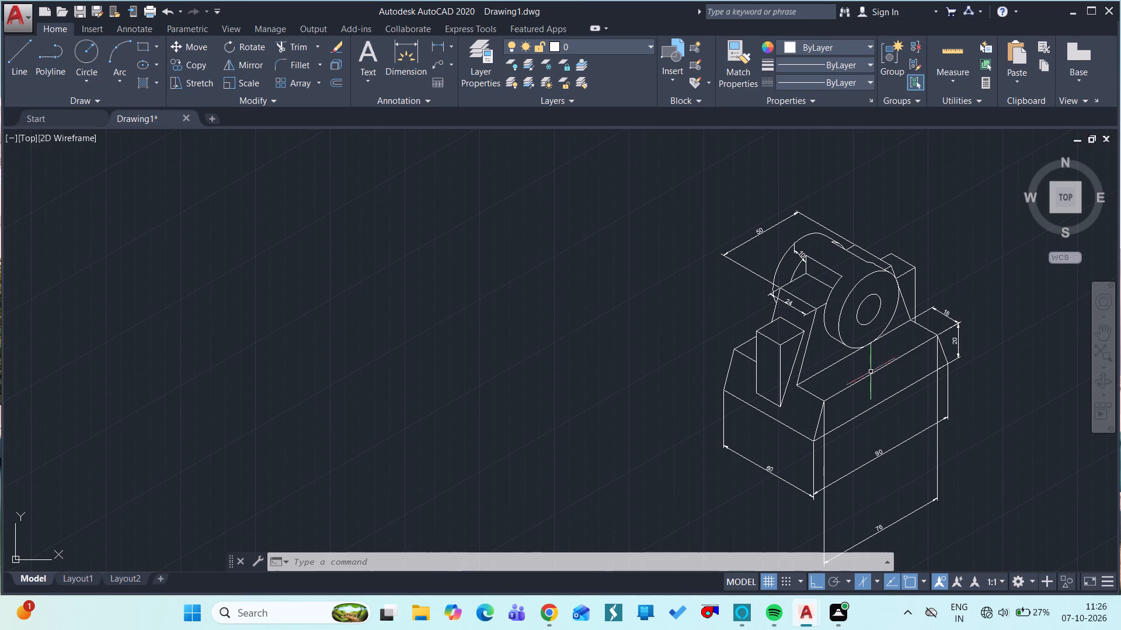
Apply a 210-degree oblique angle to the 10 dimension on the cylindrical boss with DIMEDIT.
text(DIM)
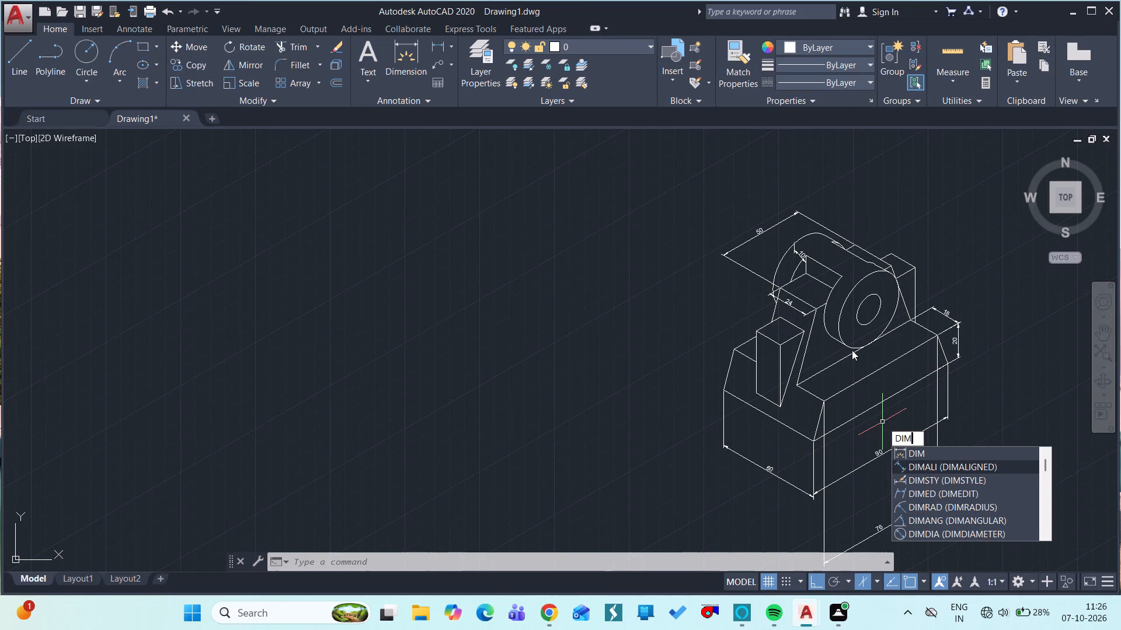
click(943, 489)
drag(969, 569, 943, 489)
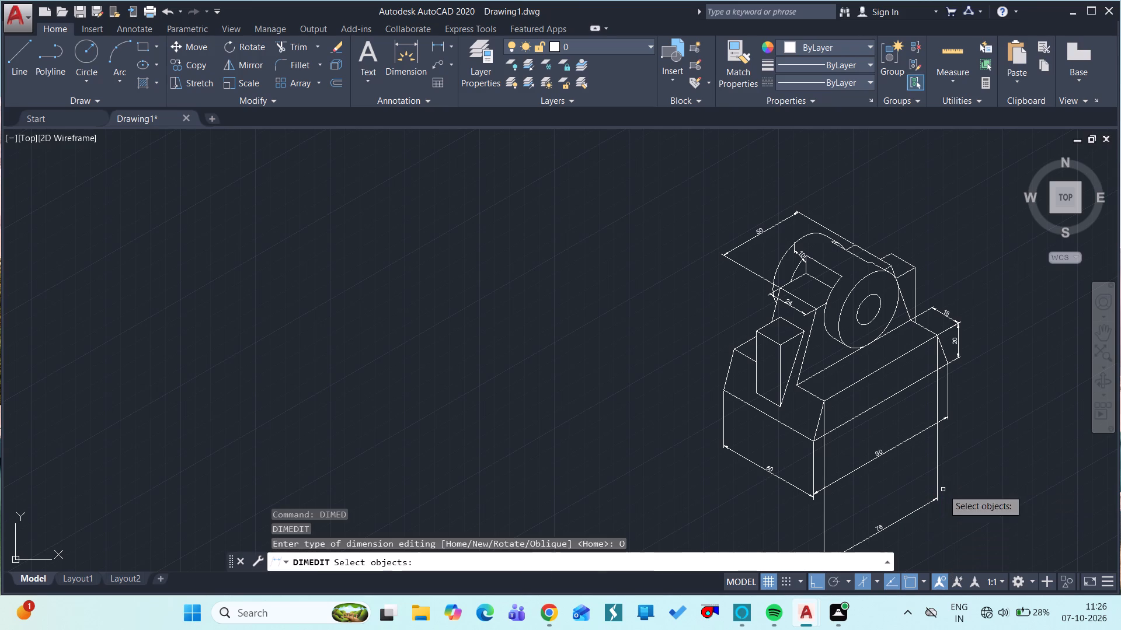
click(799, 251)
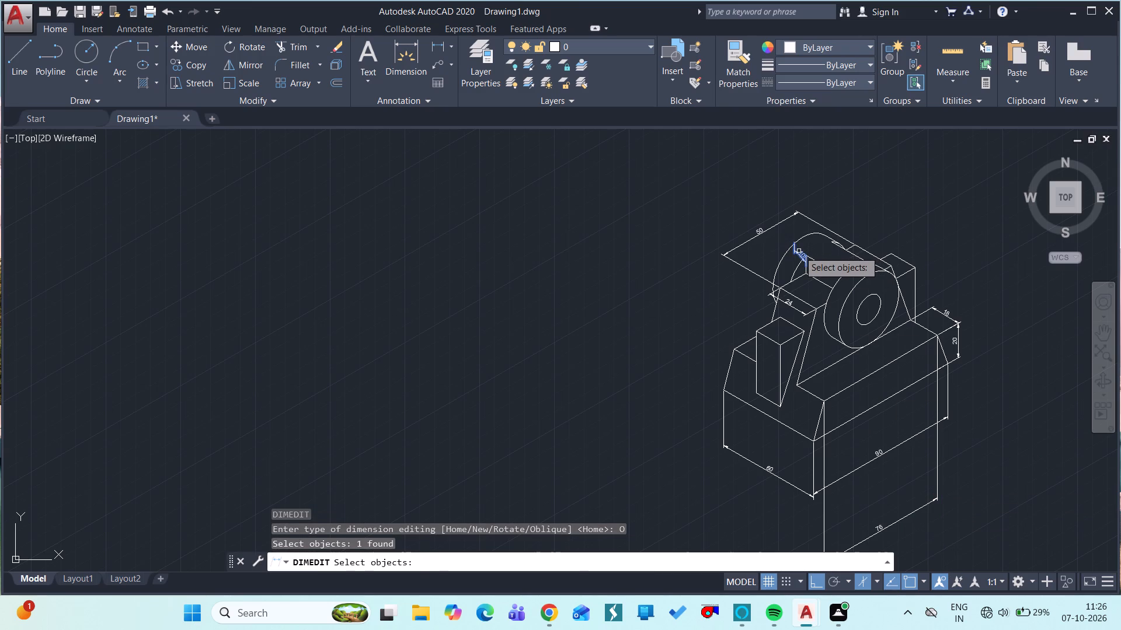
key(space)
text(210)
key(space)
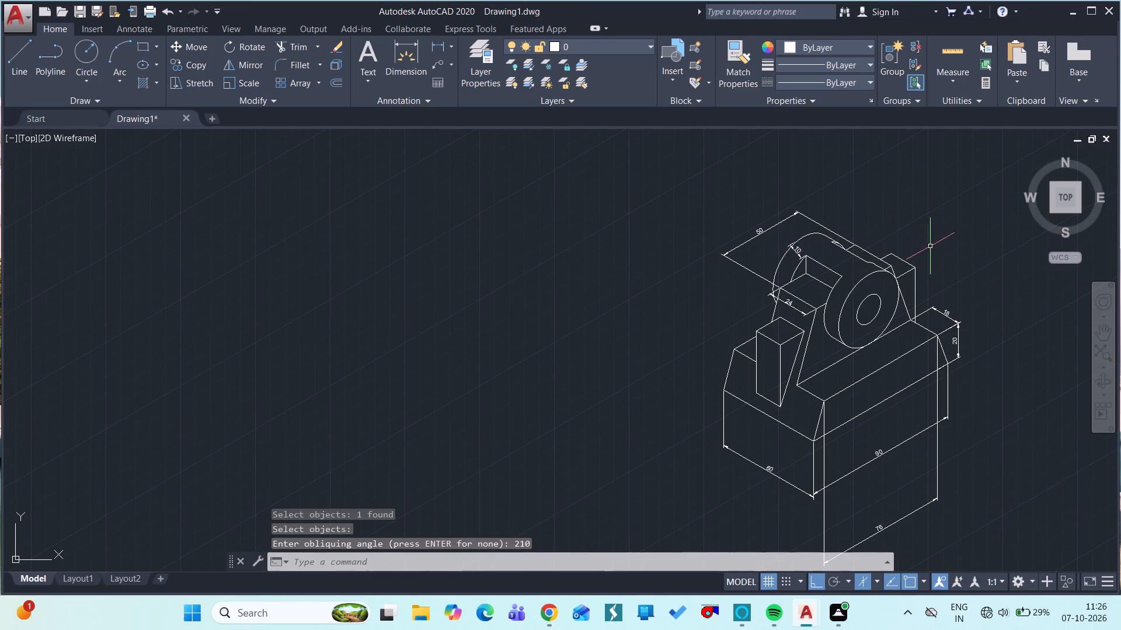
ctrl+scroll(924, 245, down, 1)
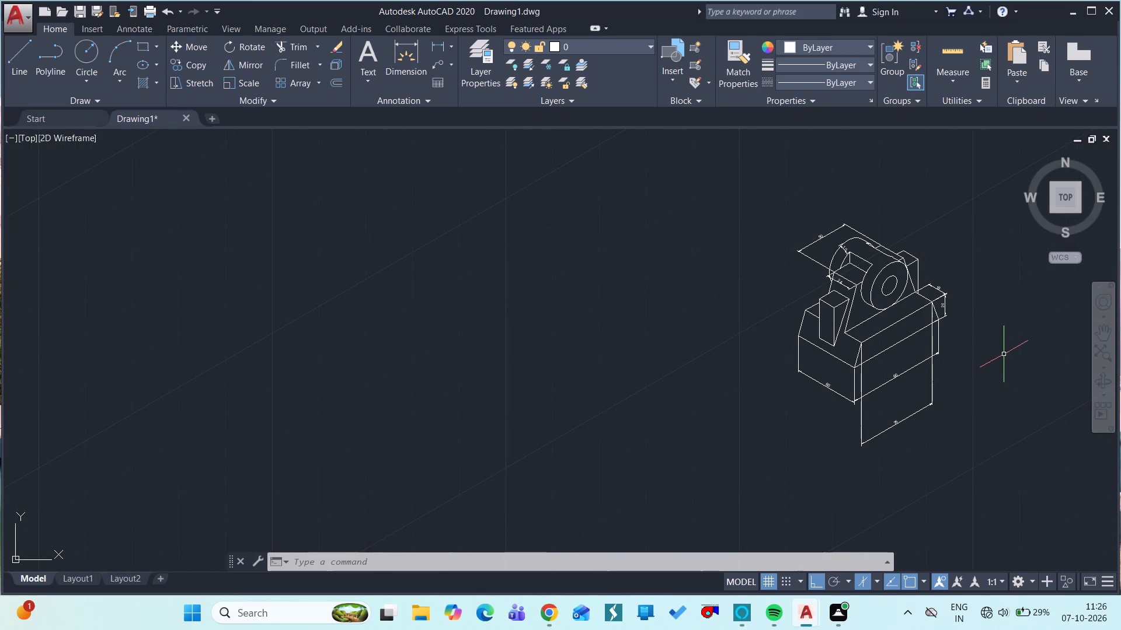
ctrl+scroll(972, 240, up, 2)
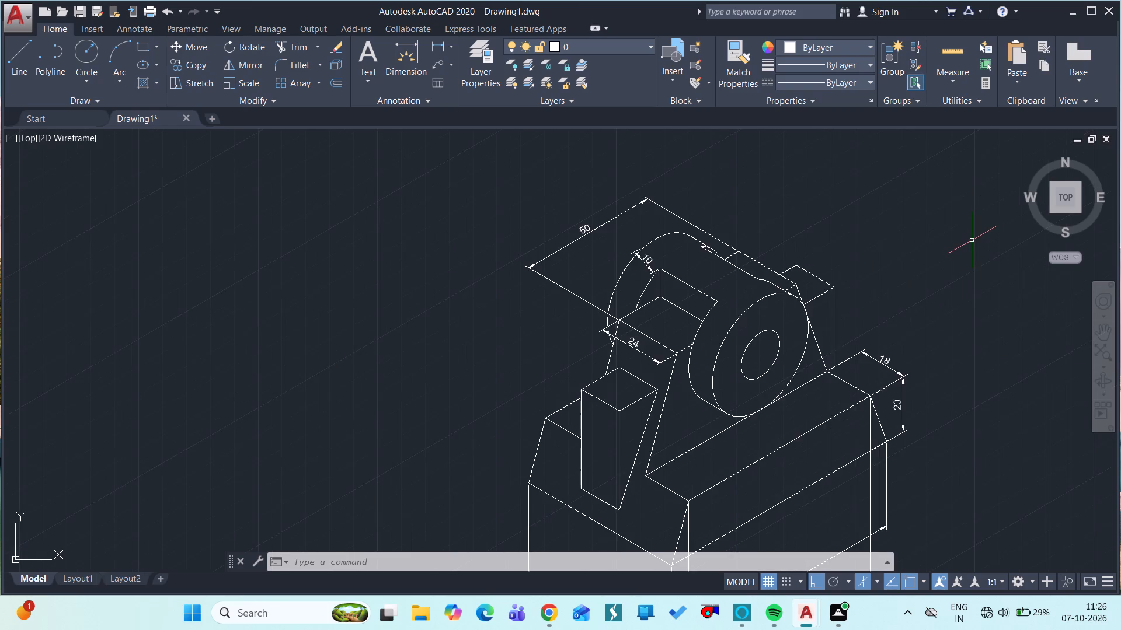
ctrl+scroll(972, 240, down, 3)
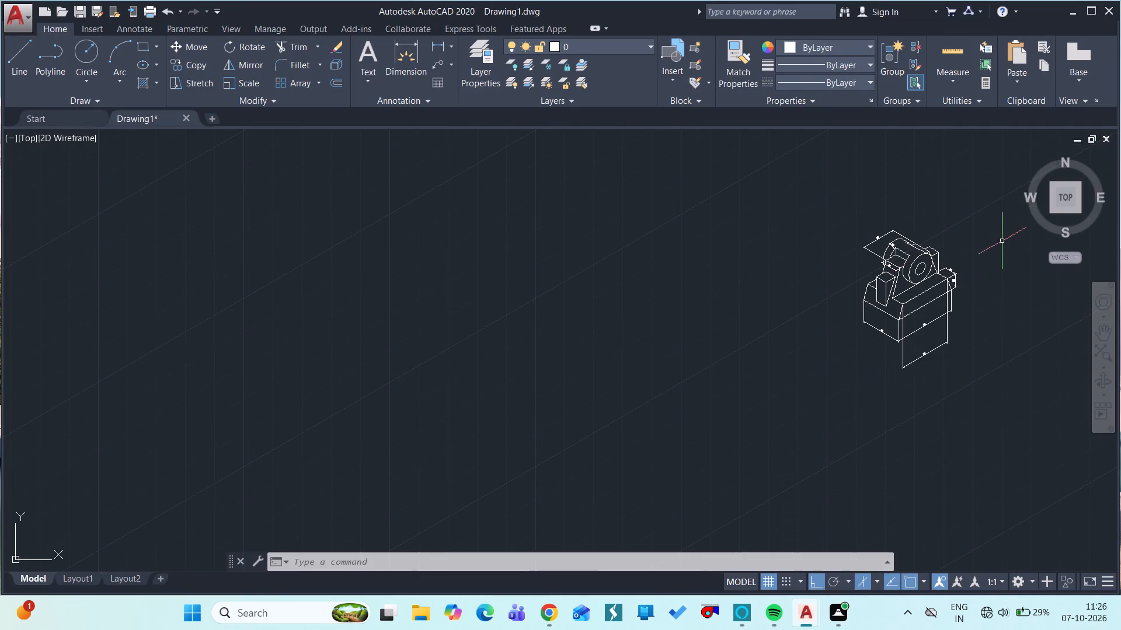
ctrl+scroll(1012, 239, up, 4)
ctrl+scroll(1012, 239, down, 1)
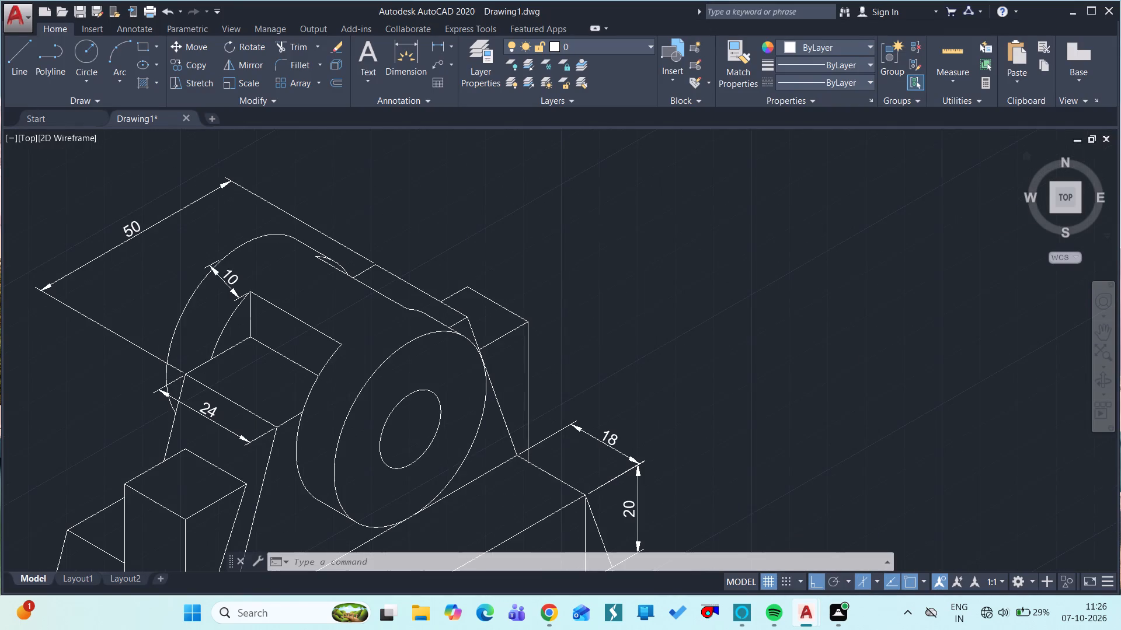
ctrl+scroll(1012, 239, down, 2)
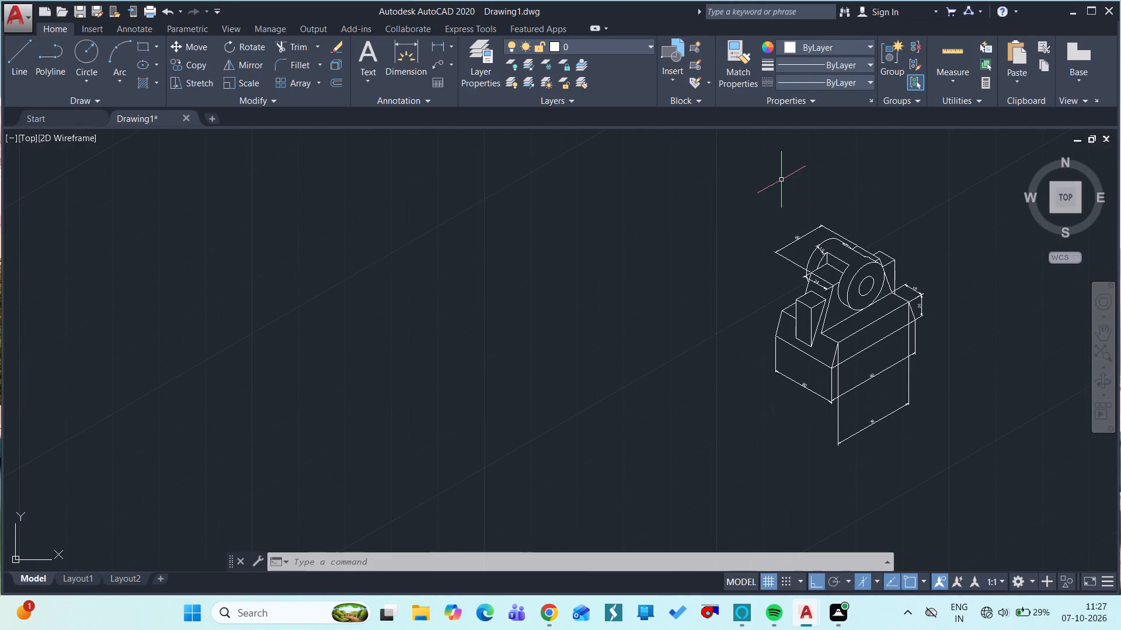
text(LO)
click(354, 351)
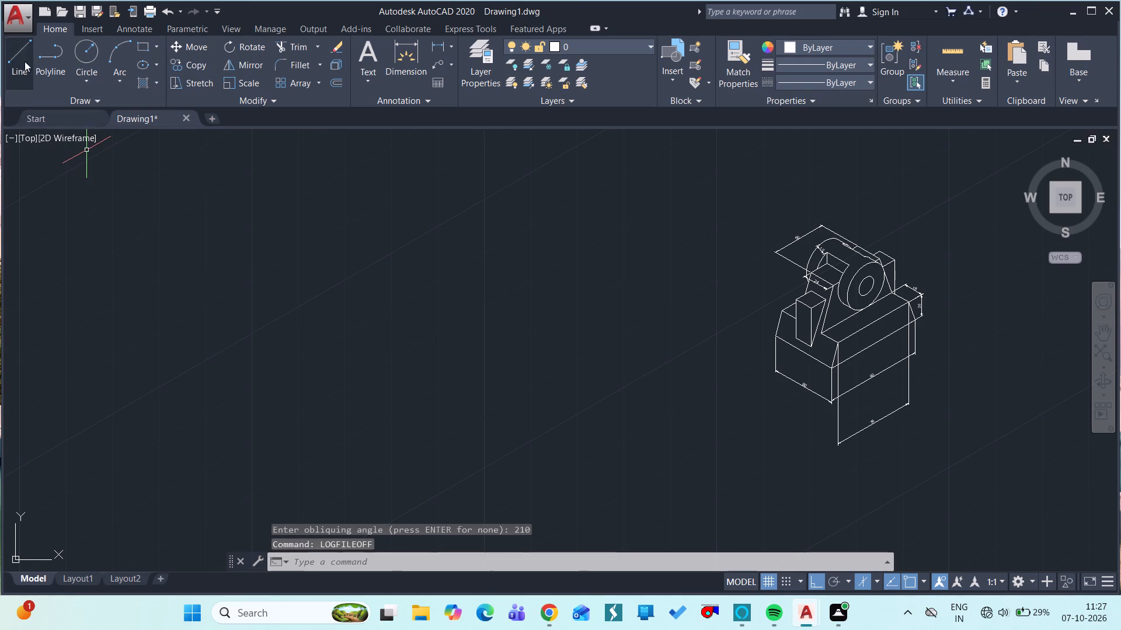
Start saving the drawing under a new location, opening AUTOCAD INTERSHIP, DRAWINGS, AUTOCAD DRAWINGS on the Desktop as the destination.
click(11, 30)
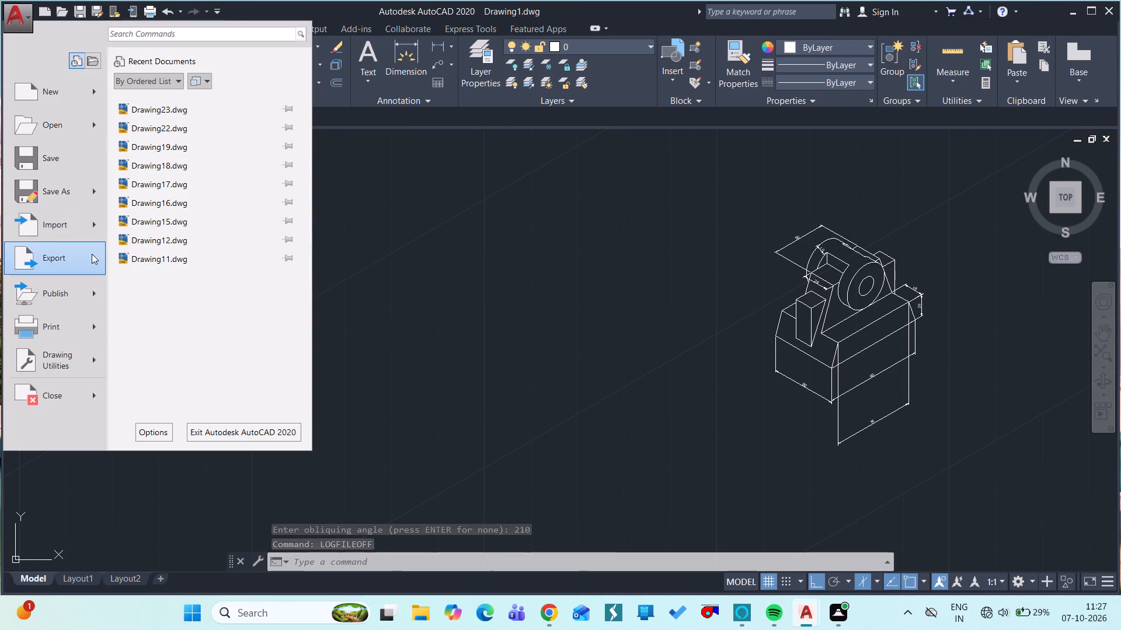
click(42, 190)
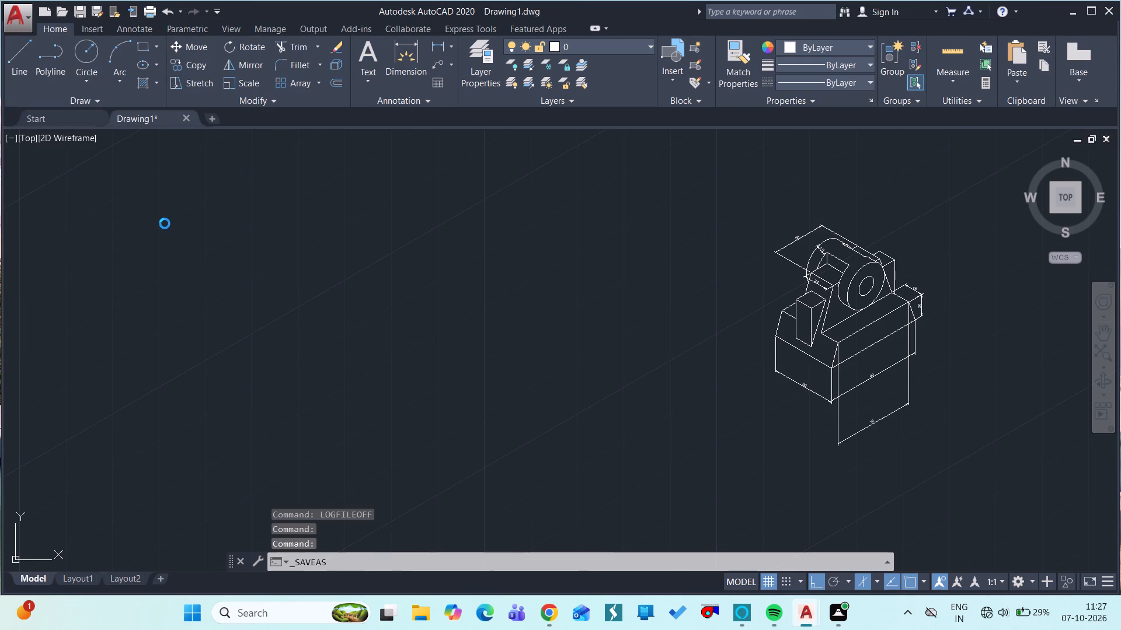
click(367, 280)
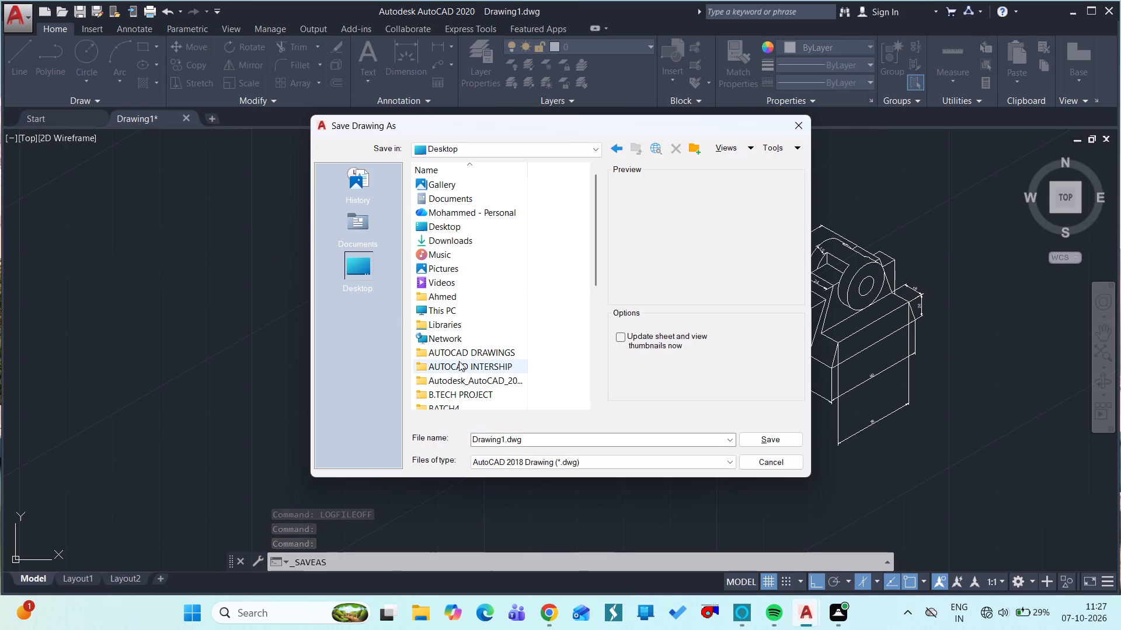
click(463, 364)
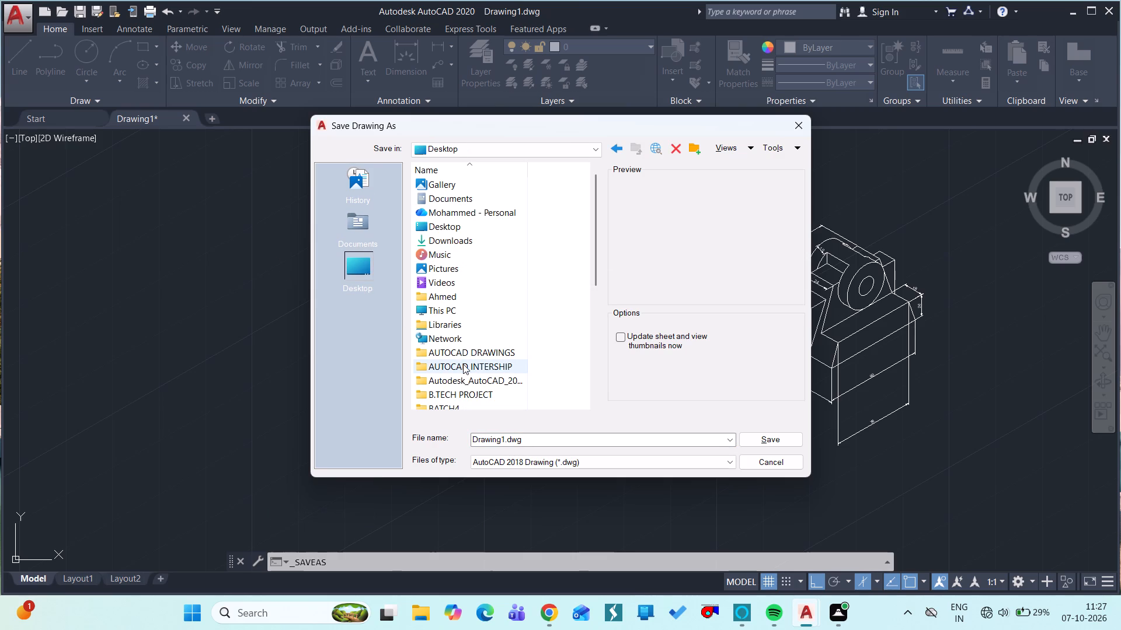
click(463, 364)
triple_click(463, 364)
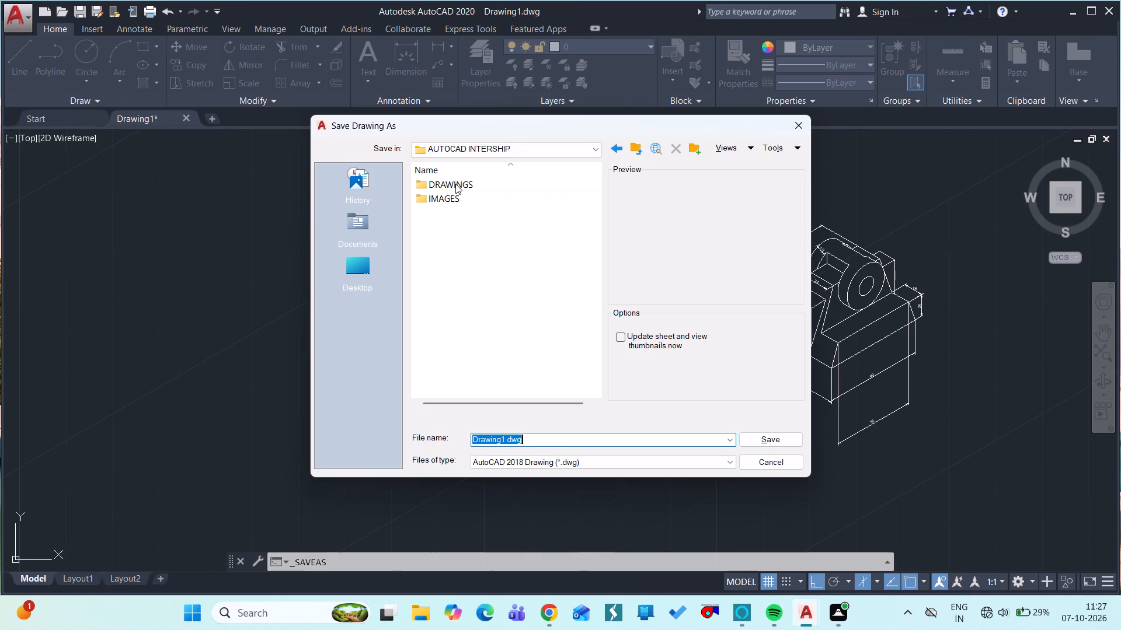
double_click(455, 184)
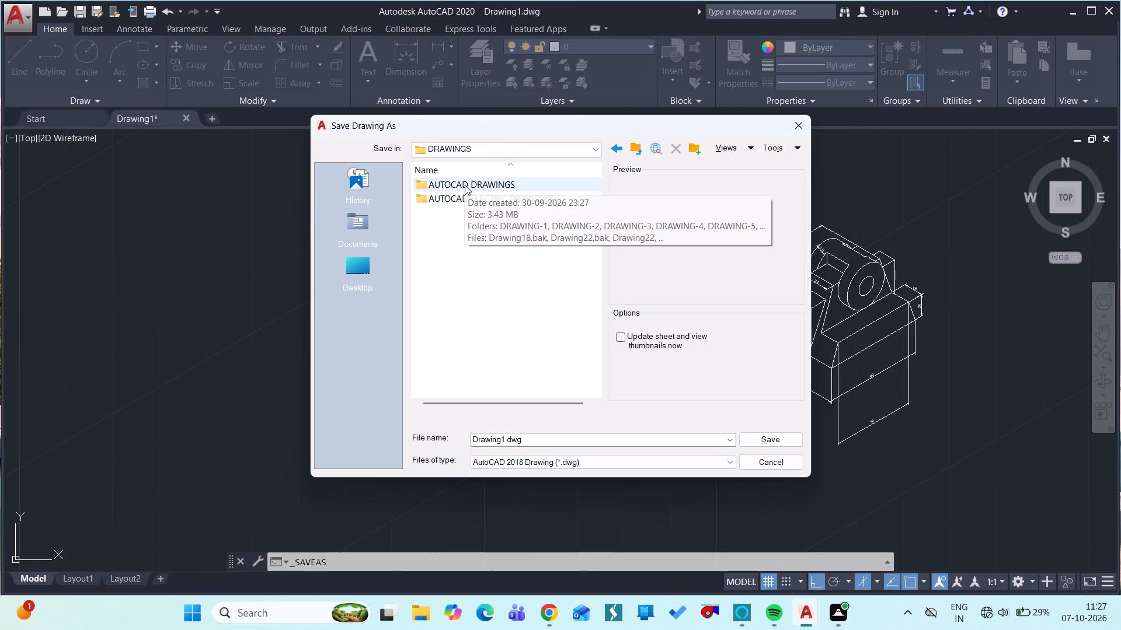
double_click(465, 185)
Create a new folder named DRAWING-25 inside the AUTOCAD DRAWINGS folder.
scroll(495, 268, down, 9)
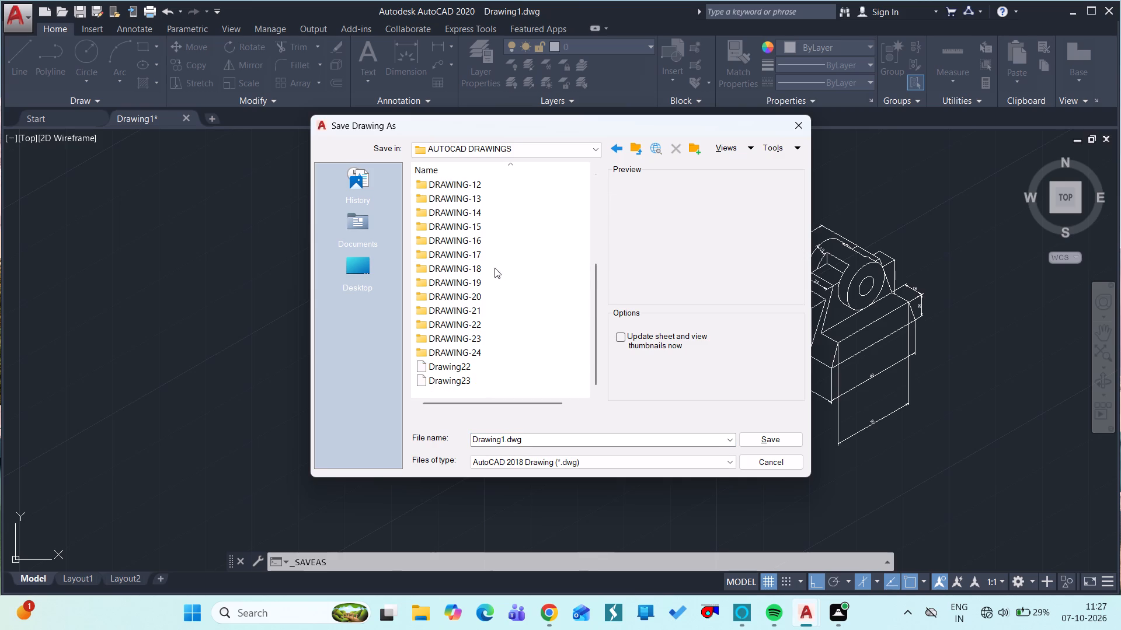
click(480, 392)
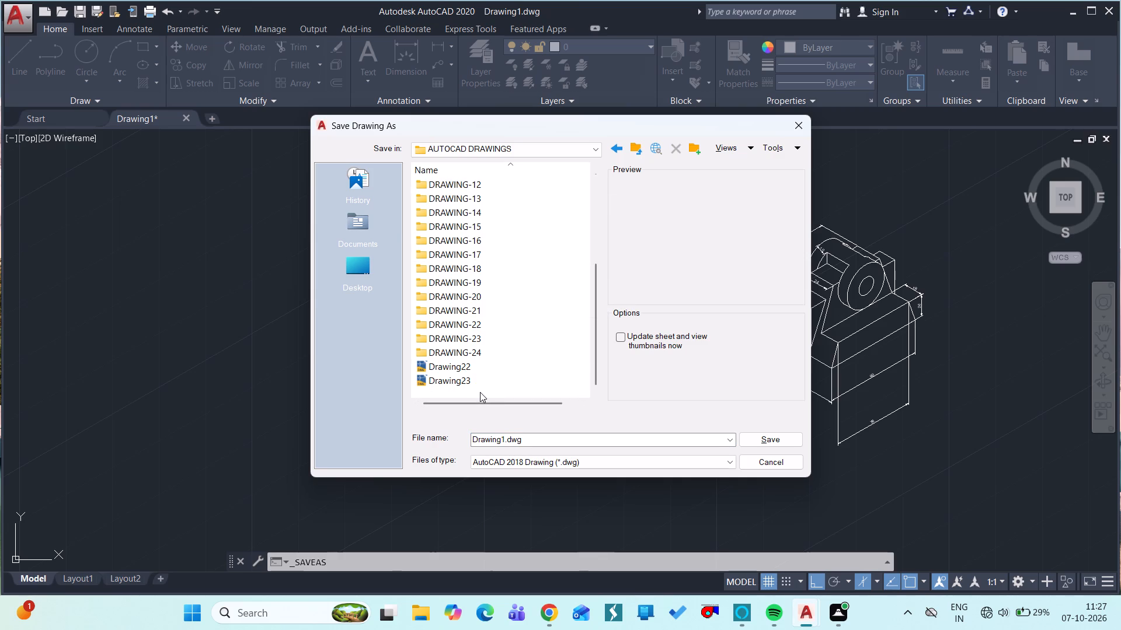
right_click(480, 392)
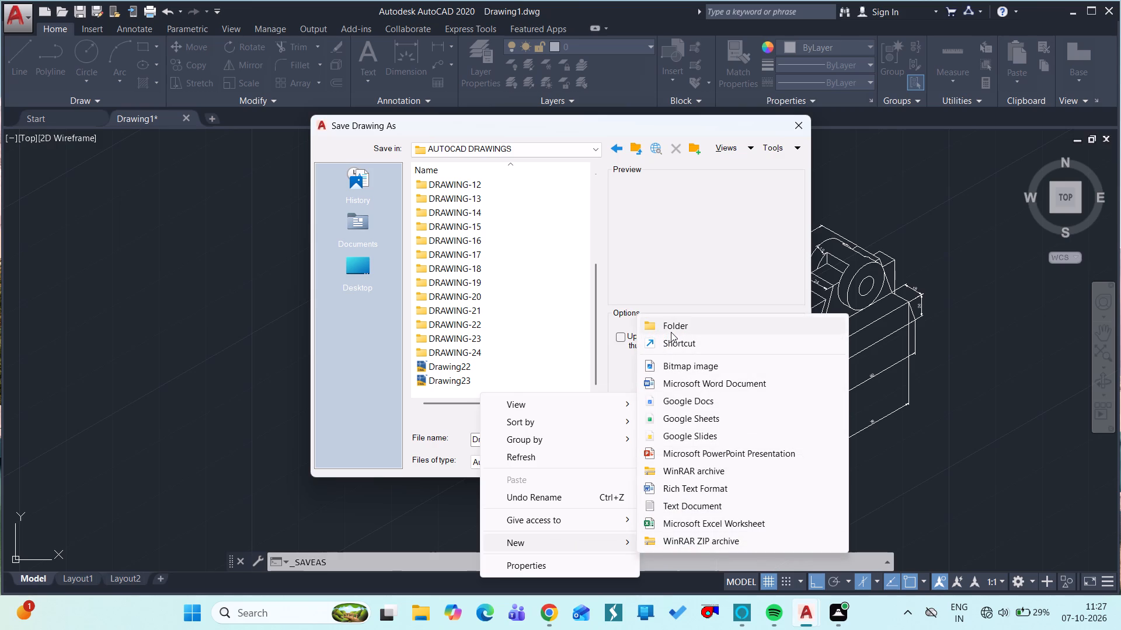
click(671, 332)
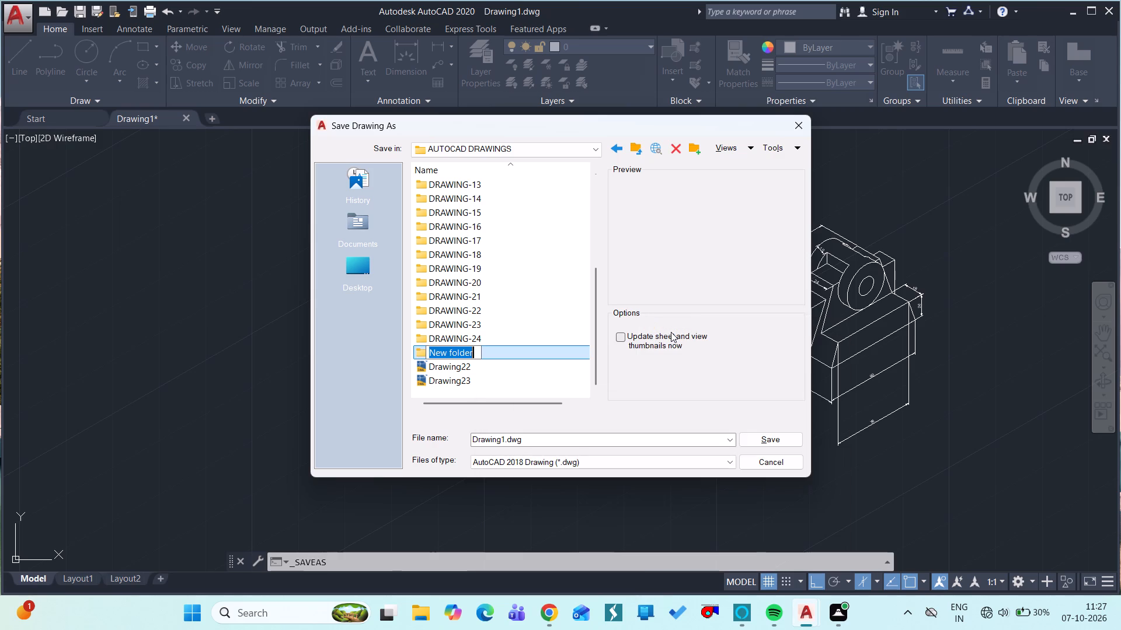
key(BackSpace)
text(DRAWING)
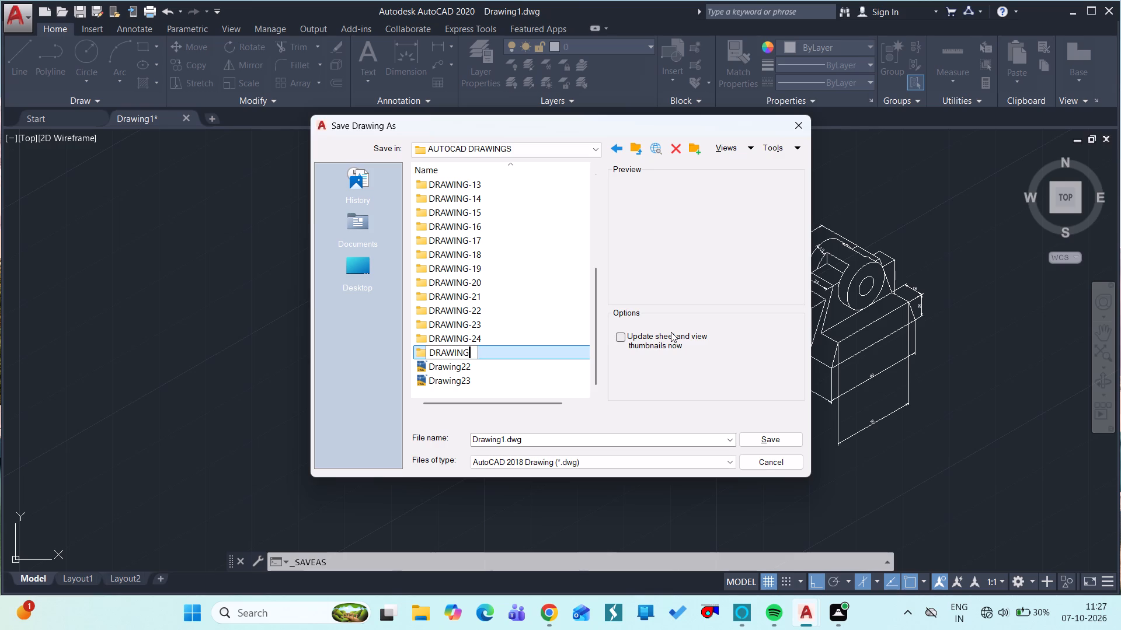
key(minus)
text(25)
Name the drawing file Drawing25.dwg and save it inside the DRAWING-25 folder as an AutoCAD 2018 Drawing.
click(504, 437)
click(504, 437)
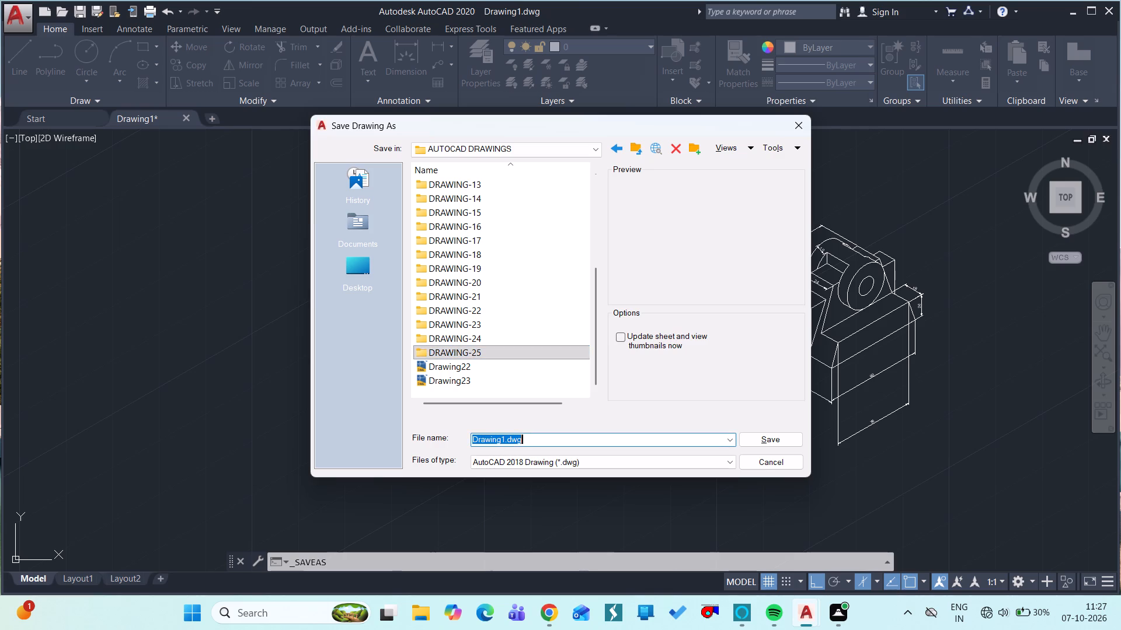
click(504, 437)
key(BackSpace)
text(25)
double_click(472, 348)
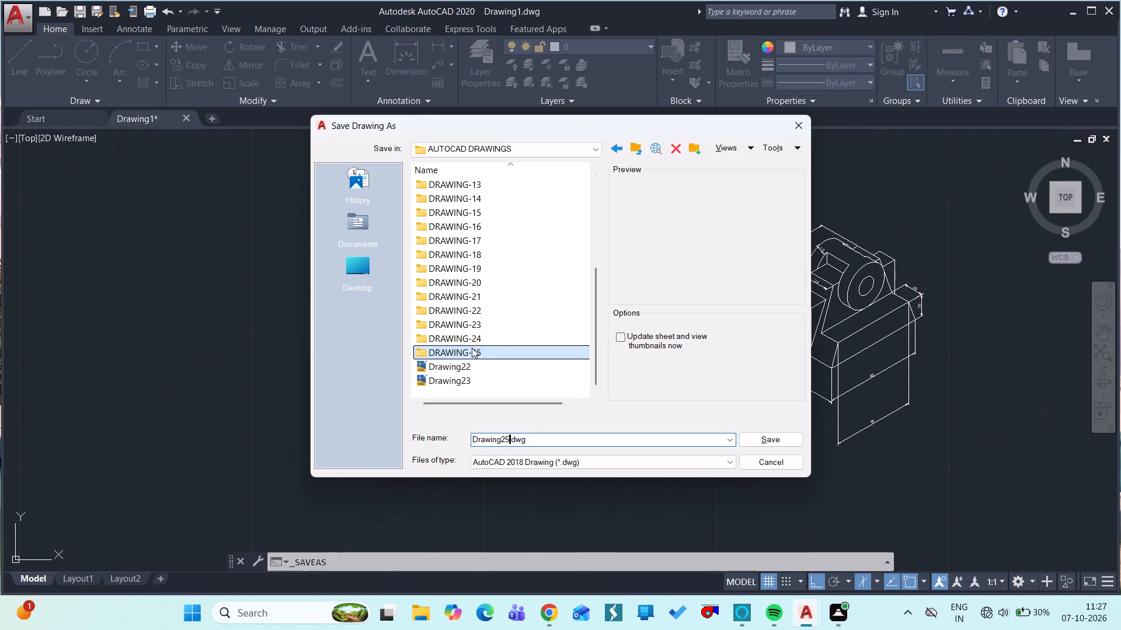
click(769, 436)
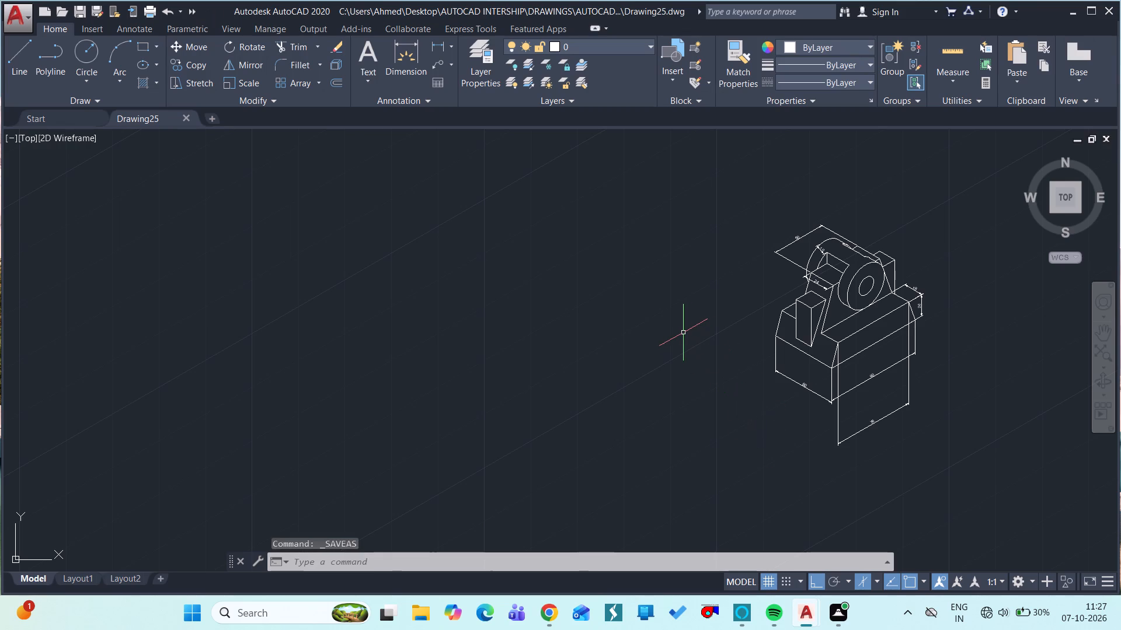